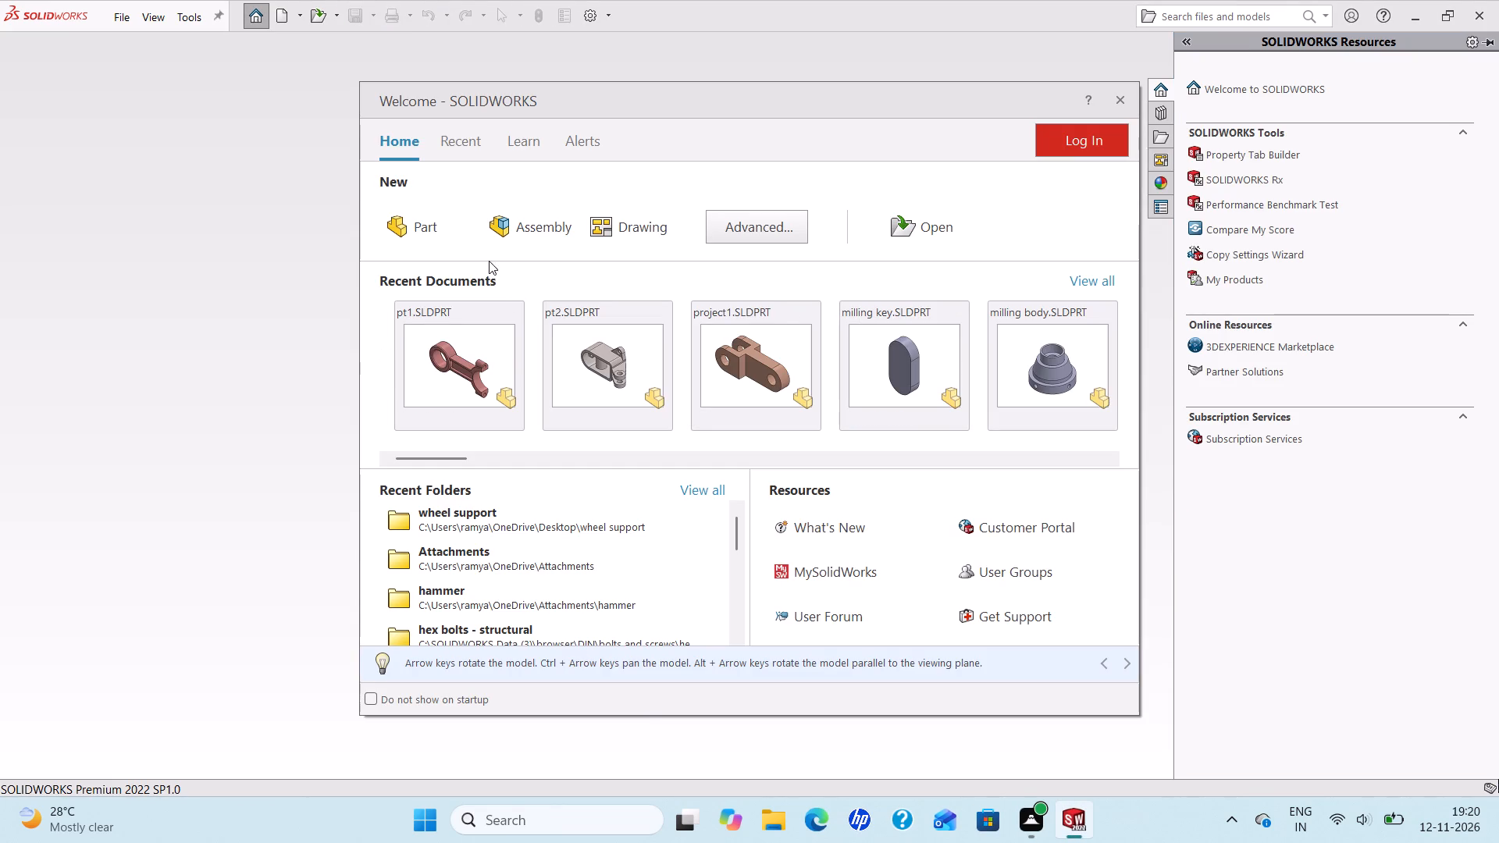
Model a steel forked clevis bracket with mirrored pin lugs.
Create a new part document.
{"action": "left_click", "coordinate": [441, 230]}
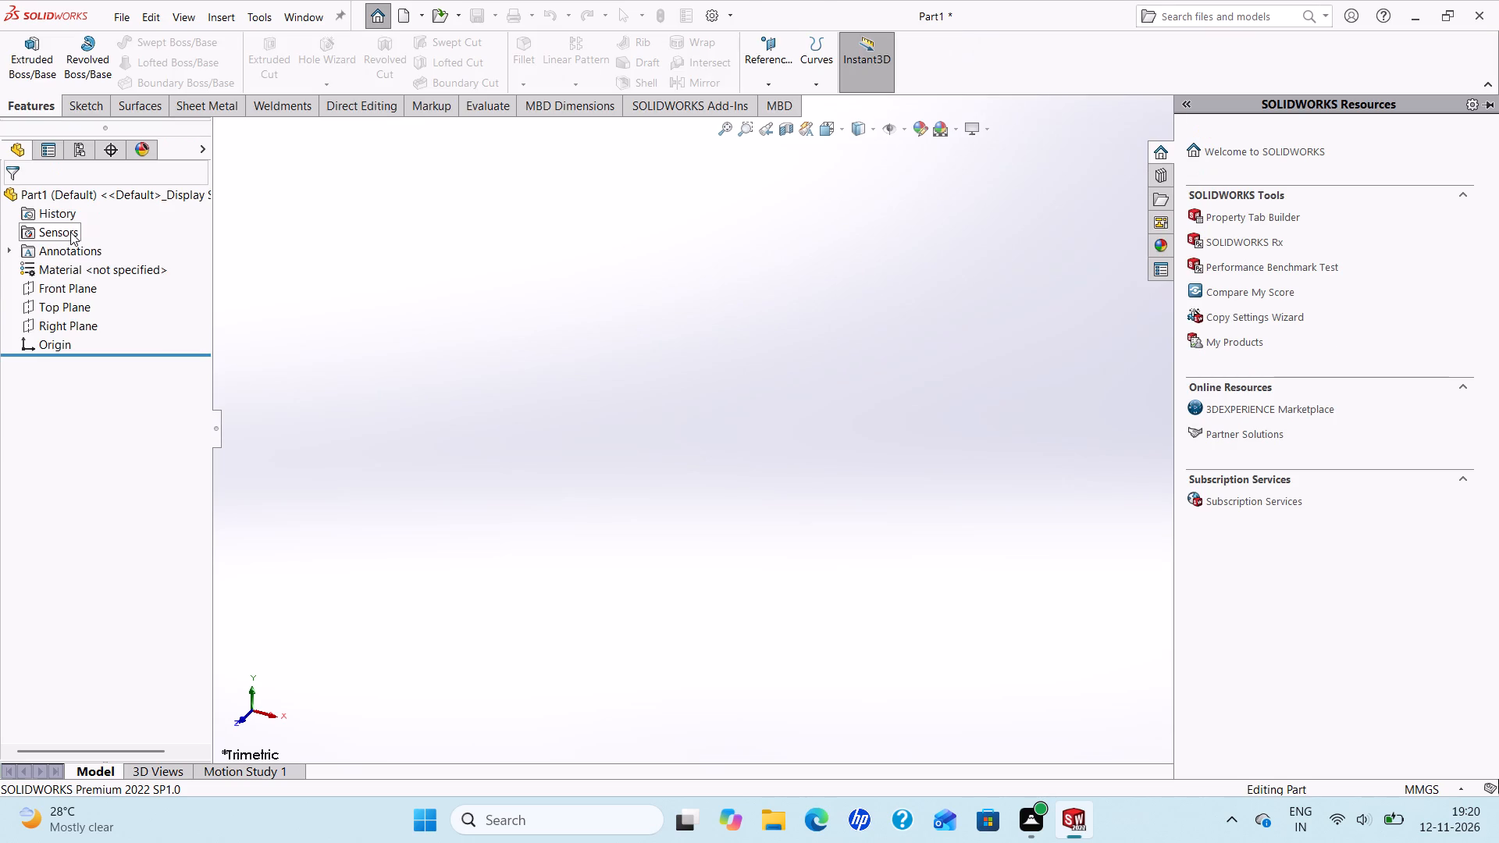
Open a new sketch on the Front Plane and dismiss the Windows Security notification.
{"action": "left_click", "coordinate": [62, 290]}
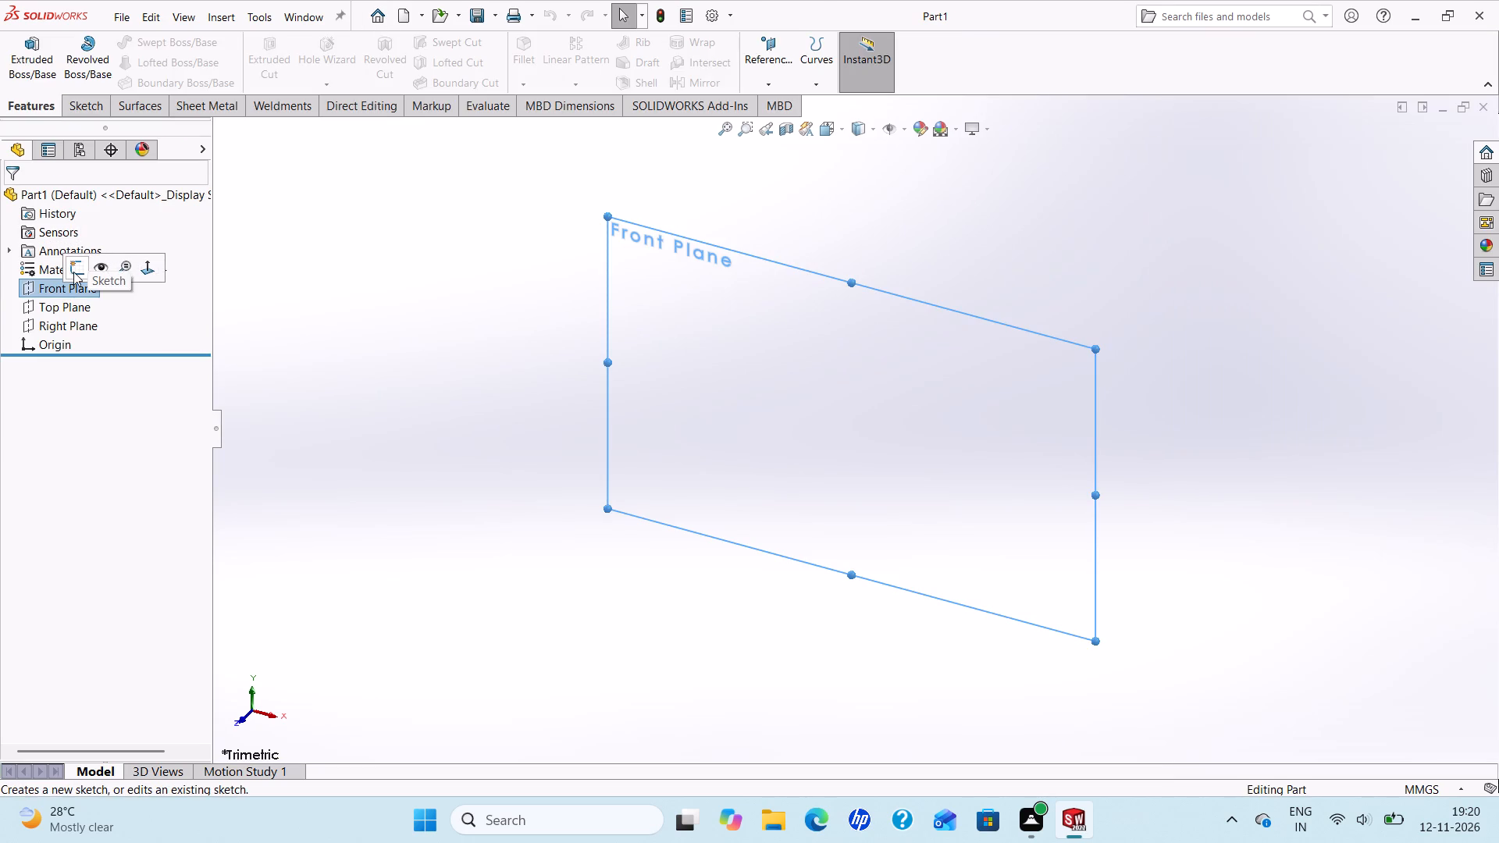
{"action": "left_click", "coordinate": [73, 272]}
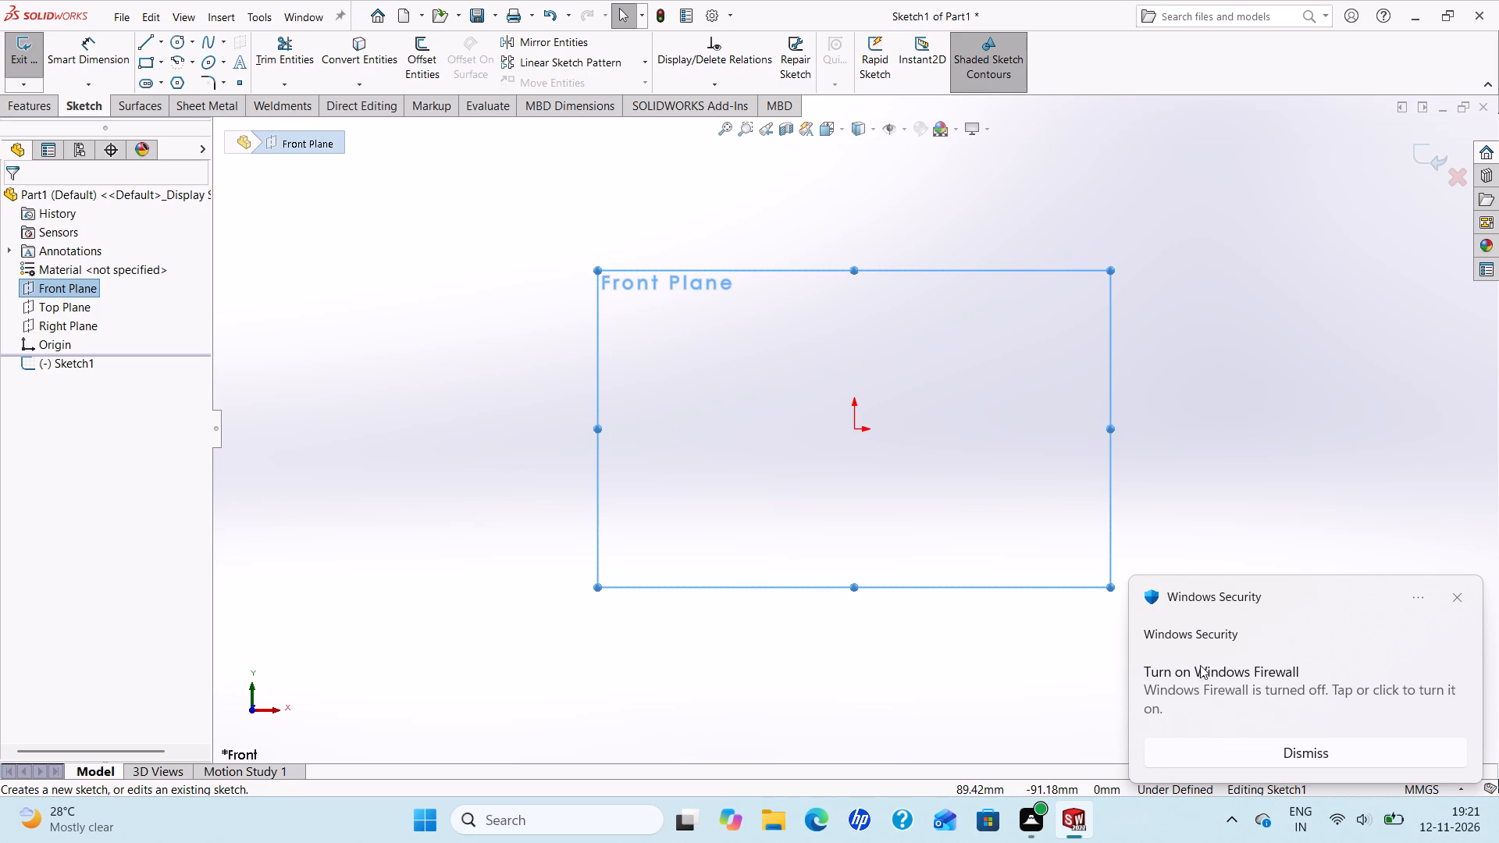
{"action": "left_click", "coordinate": [1456, 602]}
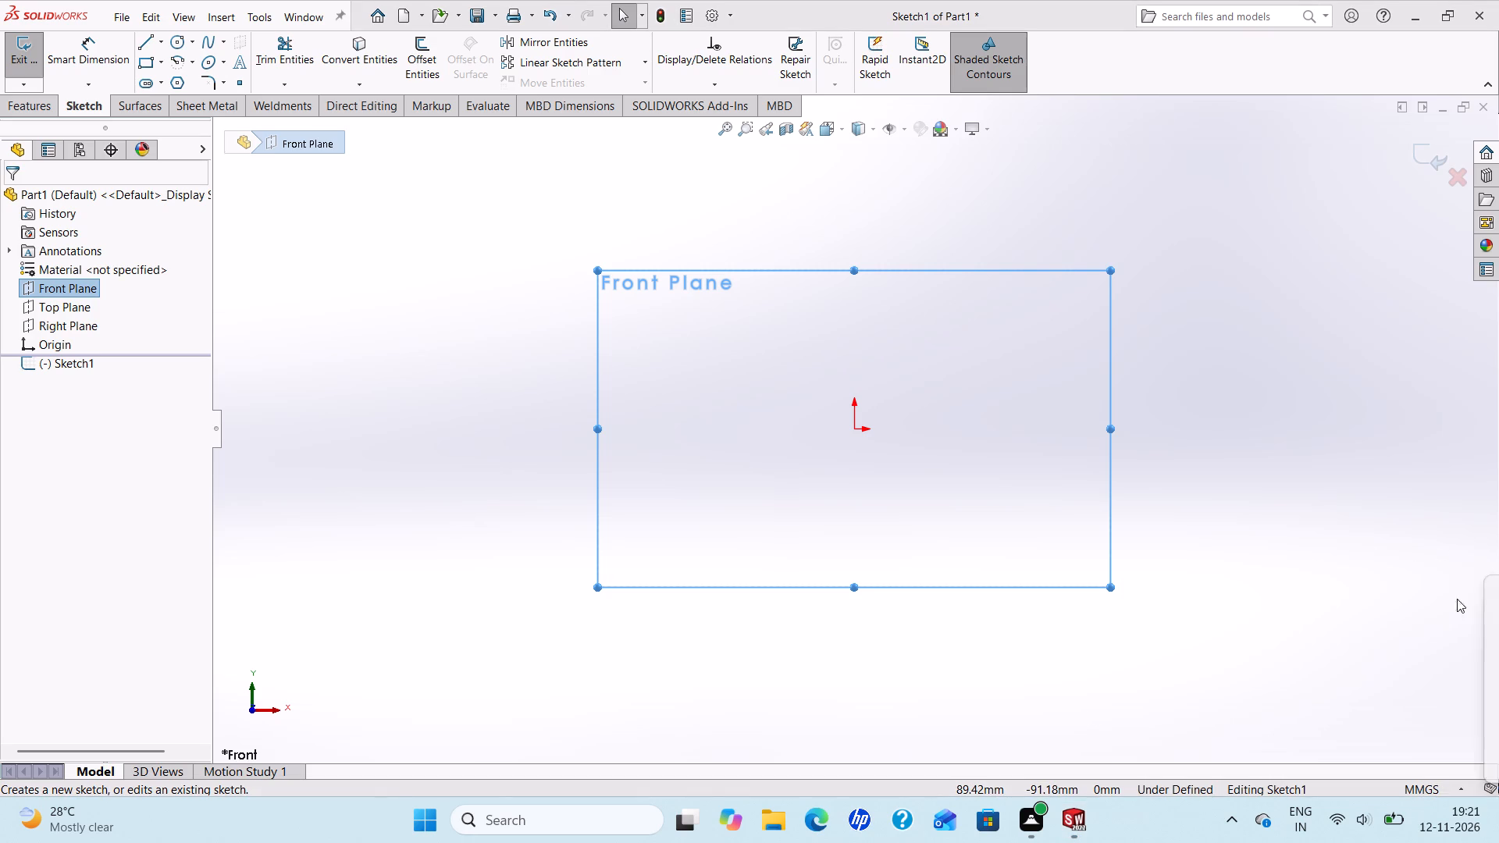
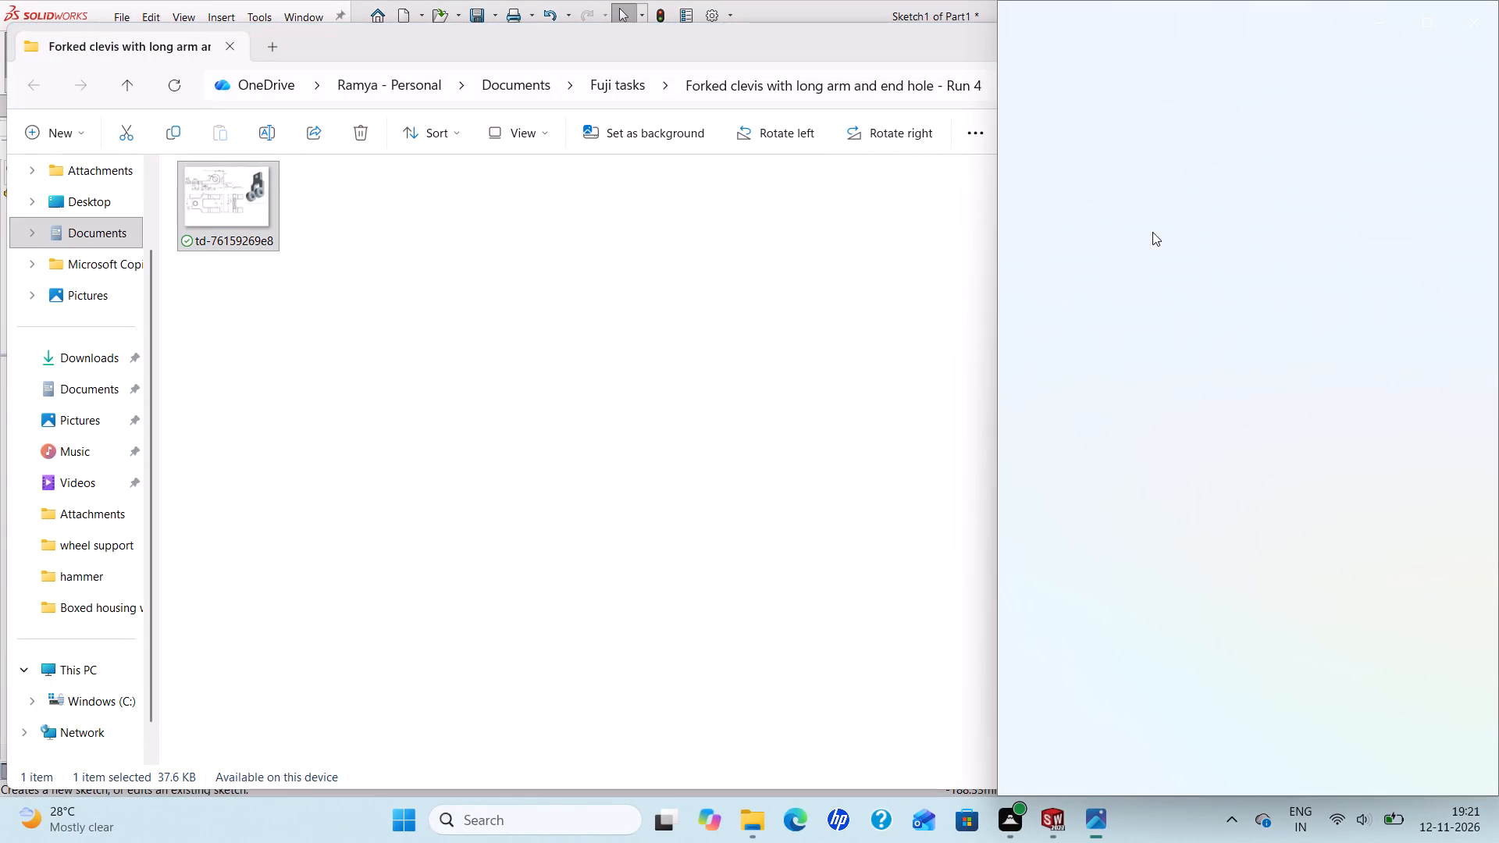
Close the File Explorer window and return to the open Front Plane sketch in SOLIDWORKS.
{"action": "left_click", "coordinate": [771, 338]}
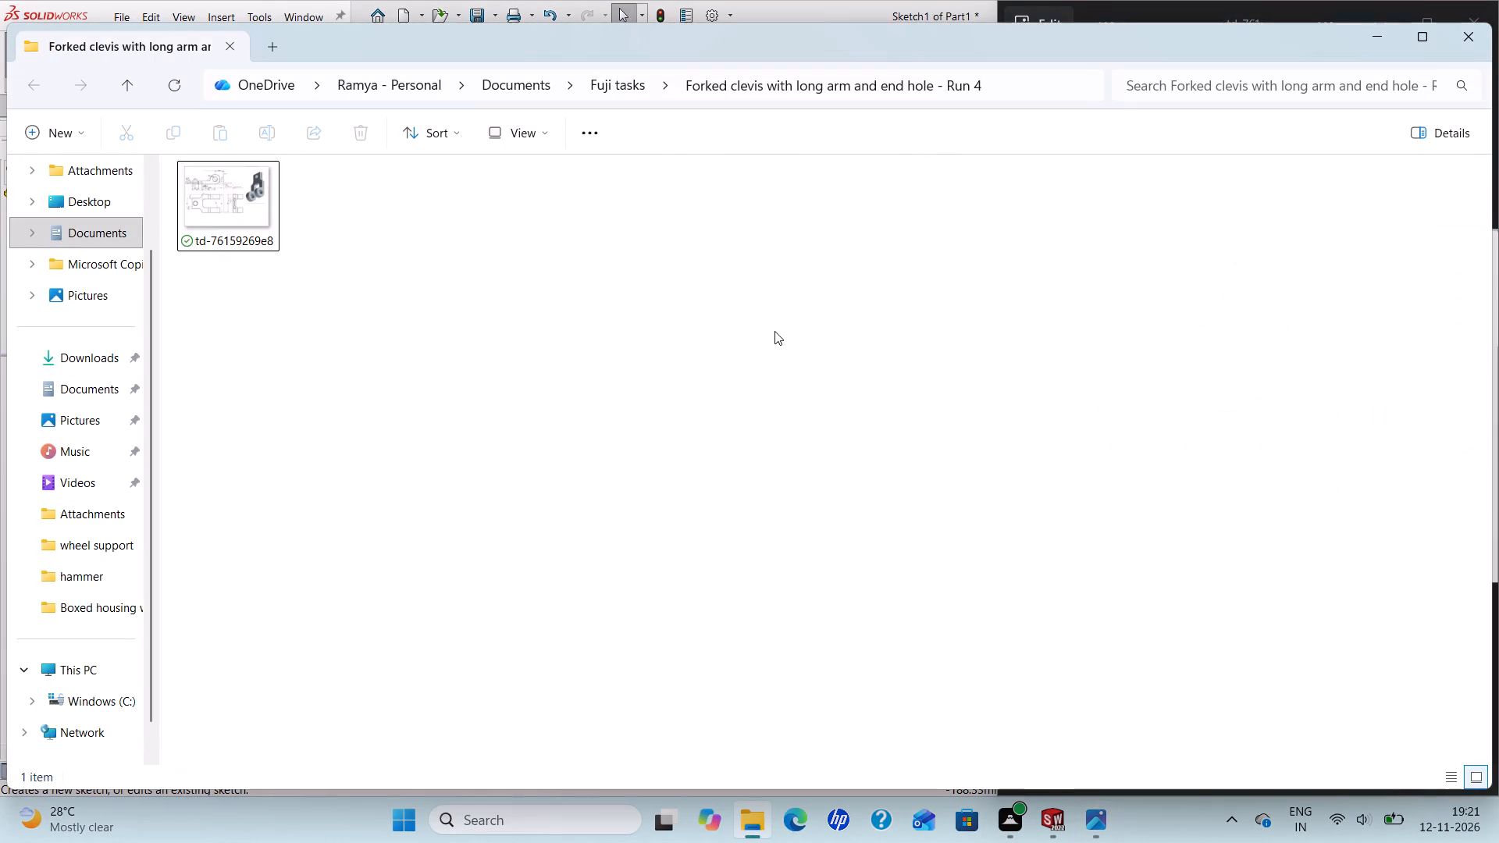
{"action": "left_click", "coordinate": [1478, 41]}
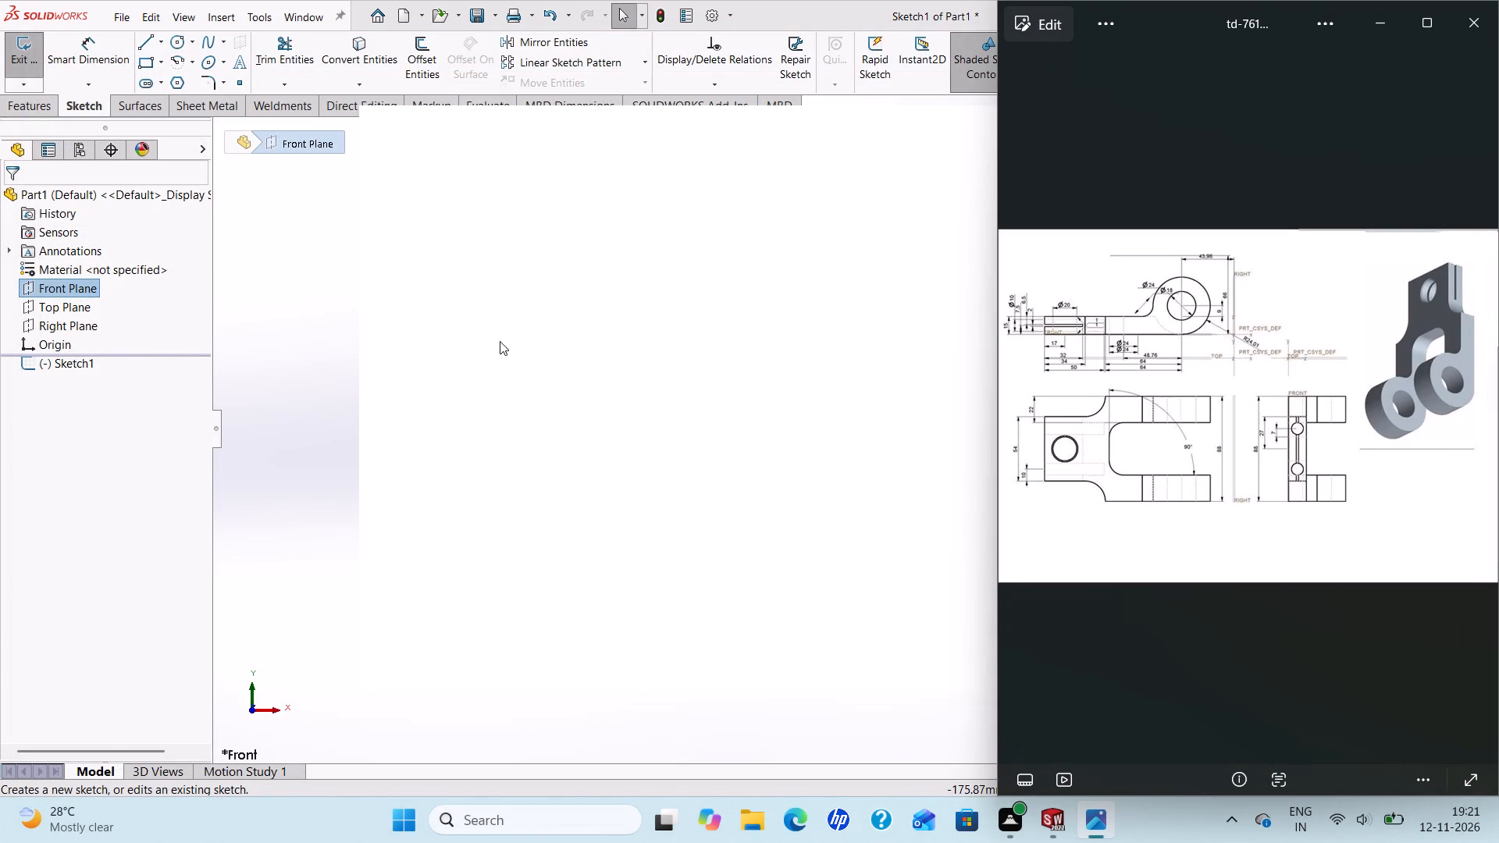
{"action": "left_click", "coordinate": [287, 384]}
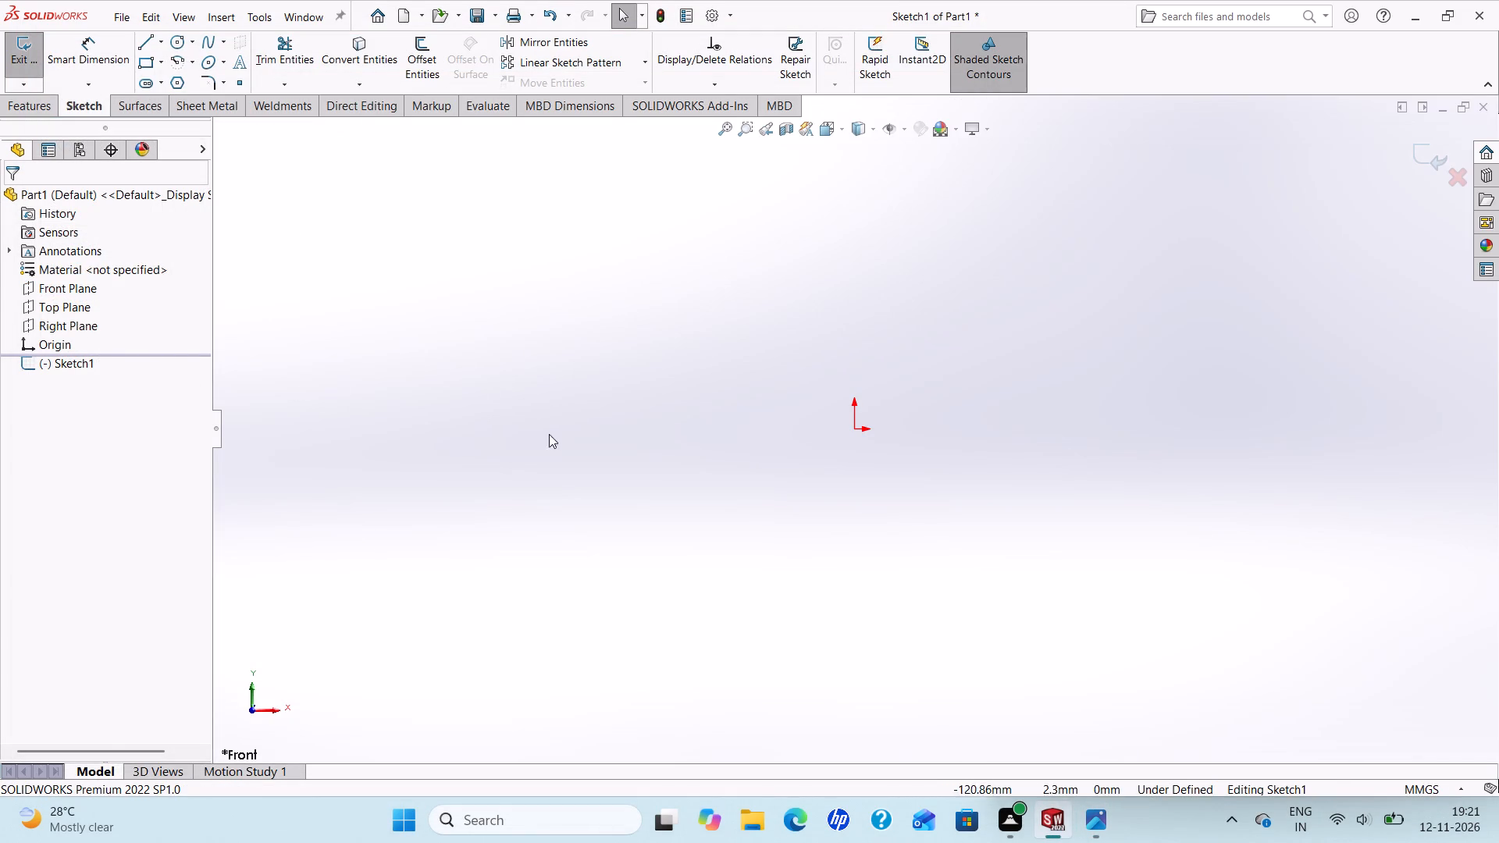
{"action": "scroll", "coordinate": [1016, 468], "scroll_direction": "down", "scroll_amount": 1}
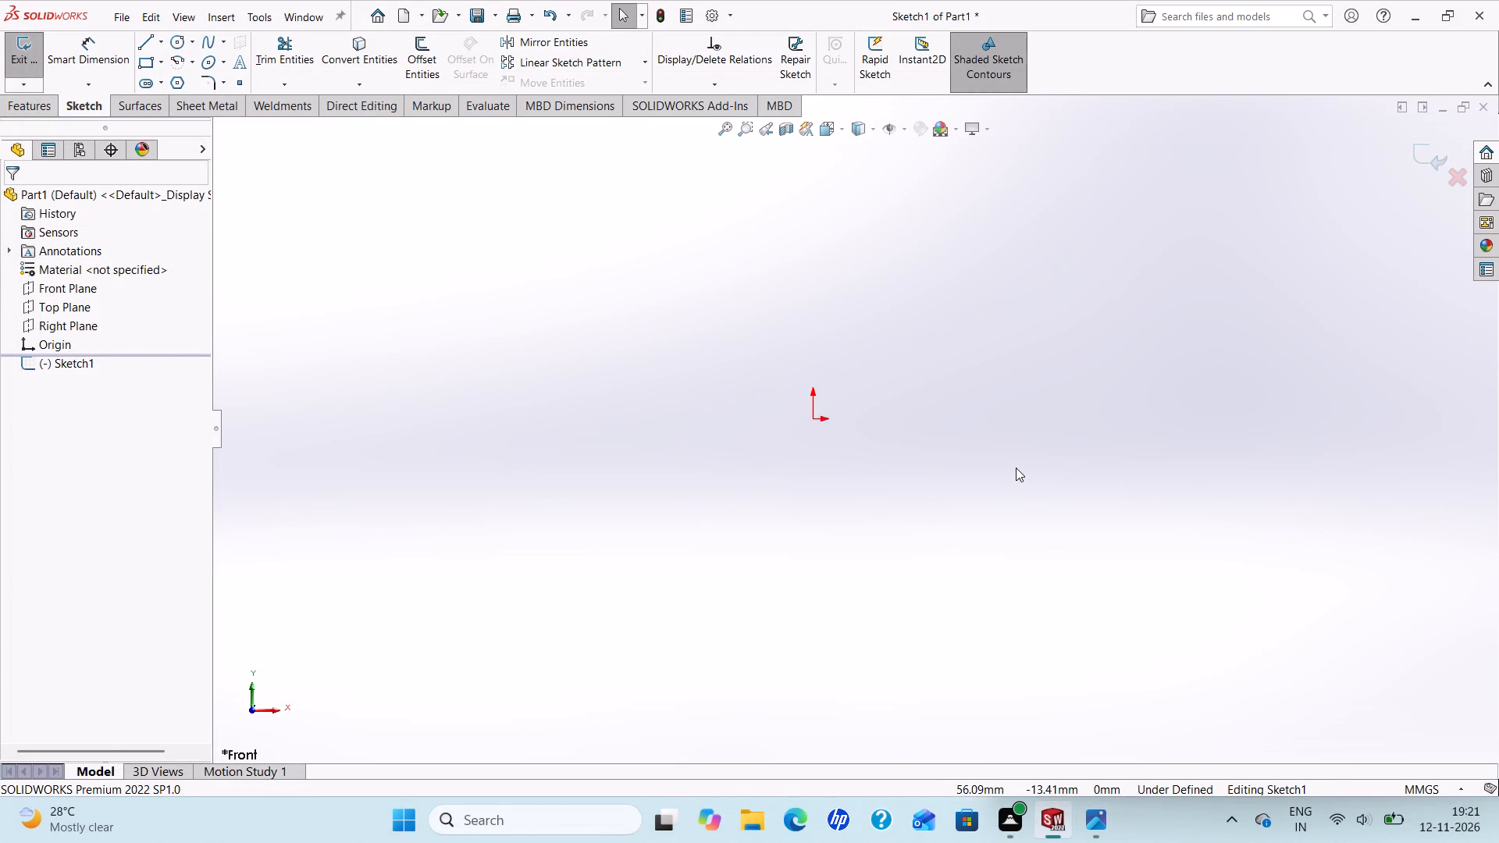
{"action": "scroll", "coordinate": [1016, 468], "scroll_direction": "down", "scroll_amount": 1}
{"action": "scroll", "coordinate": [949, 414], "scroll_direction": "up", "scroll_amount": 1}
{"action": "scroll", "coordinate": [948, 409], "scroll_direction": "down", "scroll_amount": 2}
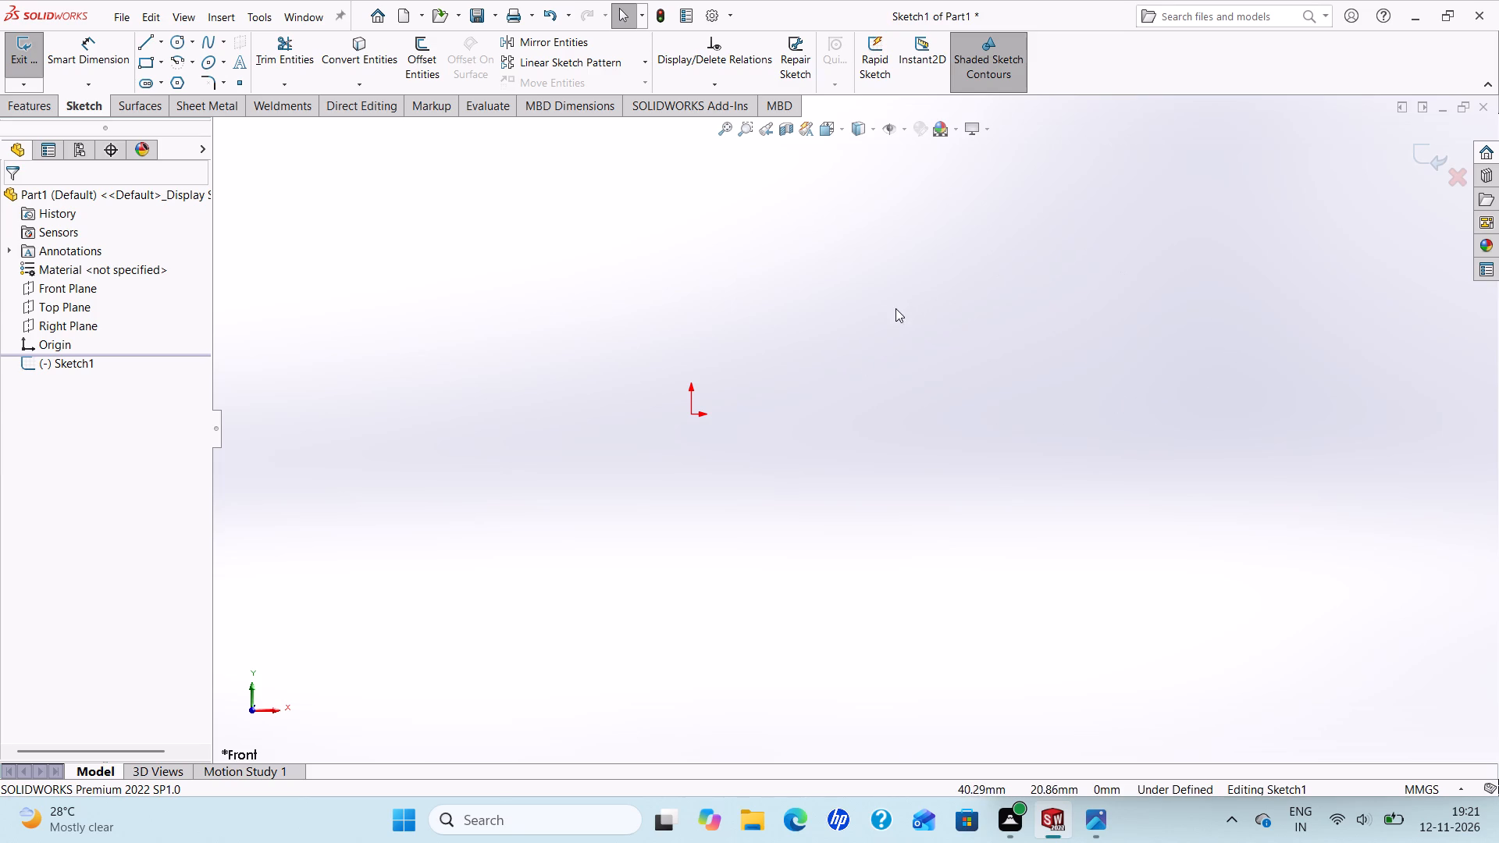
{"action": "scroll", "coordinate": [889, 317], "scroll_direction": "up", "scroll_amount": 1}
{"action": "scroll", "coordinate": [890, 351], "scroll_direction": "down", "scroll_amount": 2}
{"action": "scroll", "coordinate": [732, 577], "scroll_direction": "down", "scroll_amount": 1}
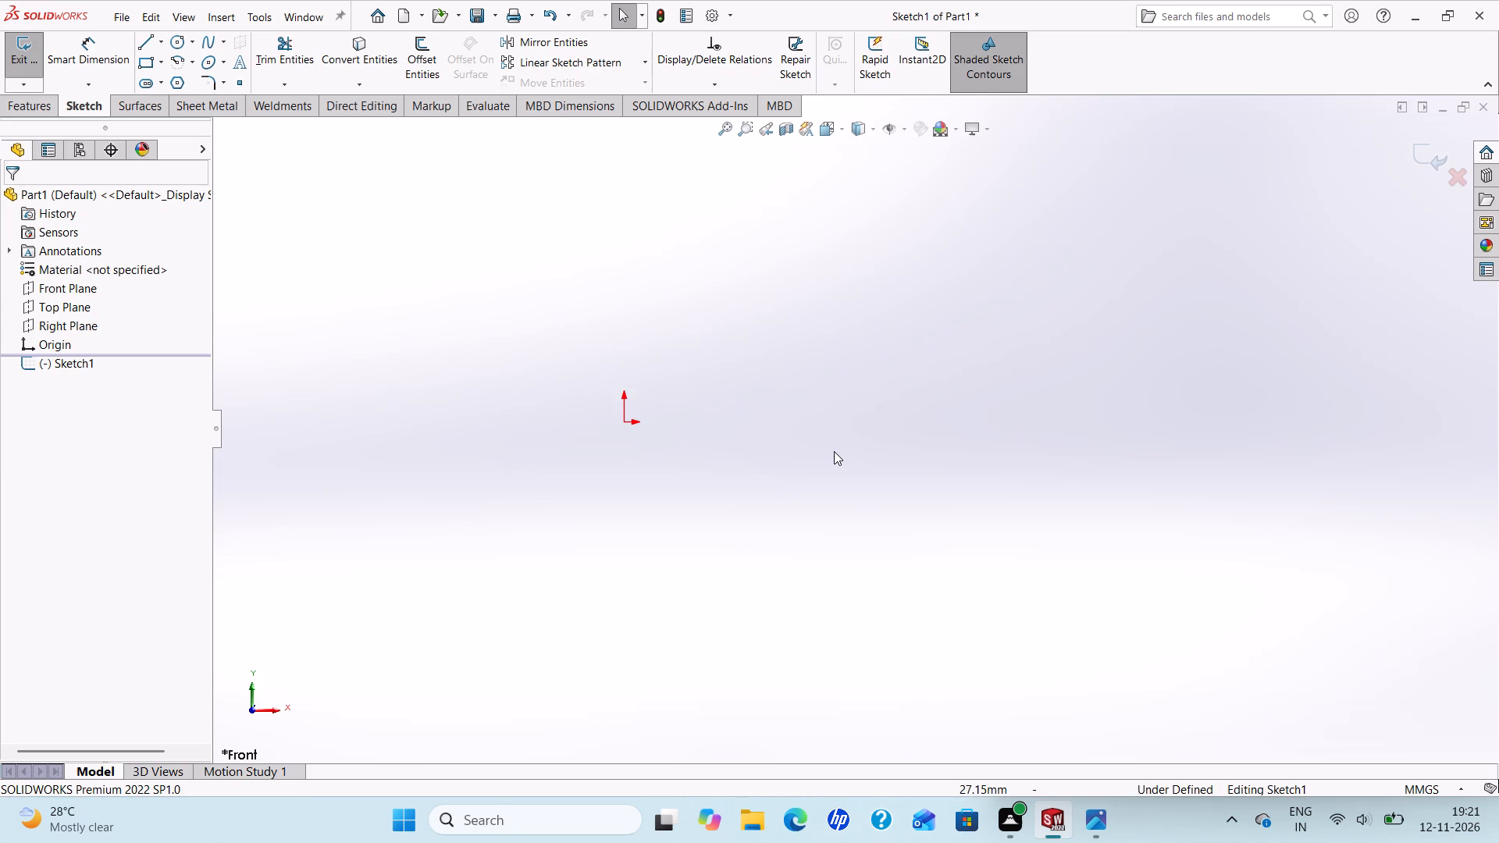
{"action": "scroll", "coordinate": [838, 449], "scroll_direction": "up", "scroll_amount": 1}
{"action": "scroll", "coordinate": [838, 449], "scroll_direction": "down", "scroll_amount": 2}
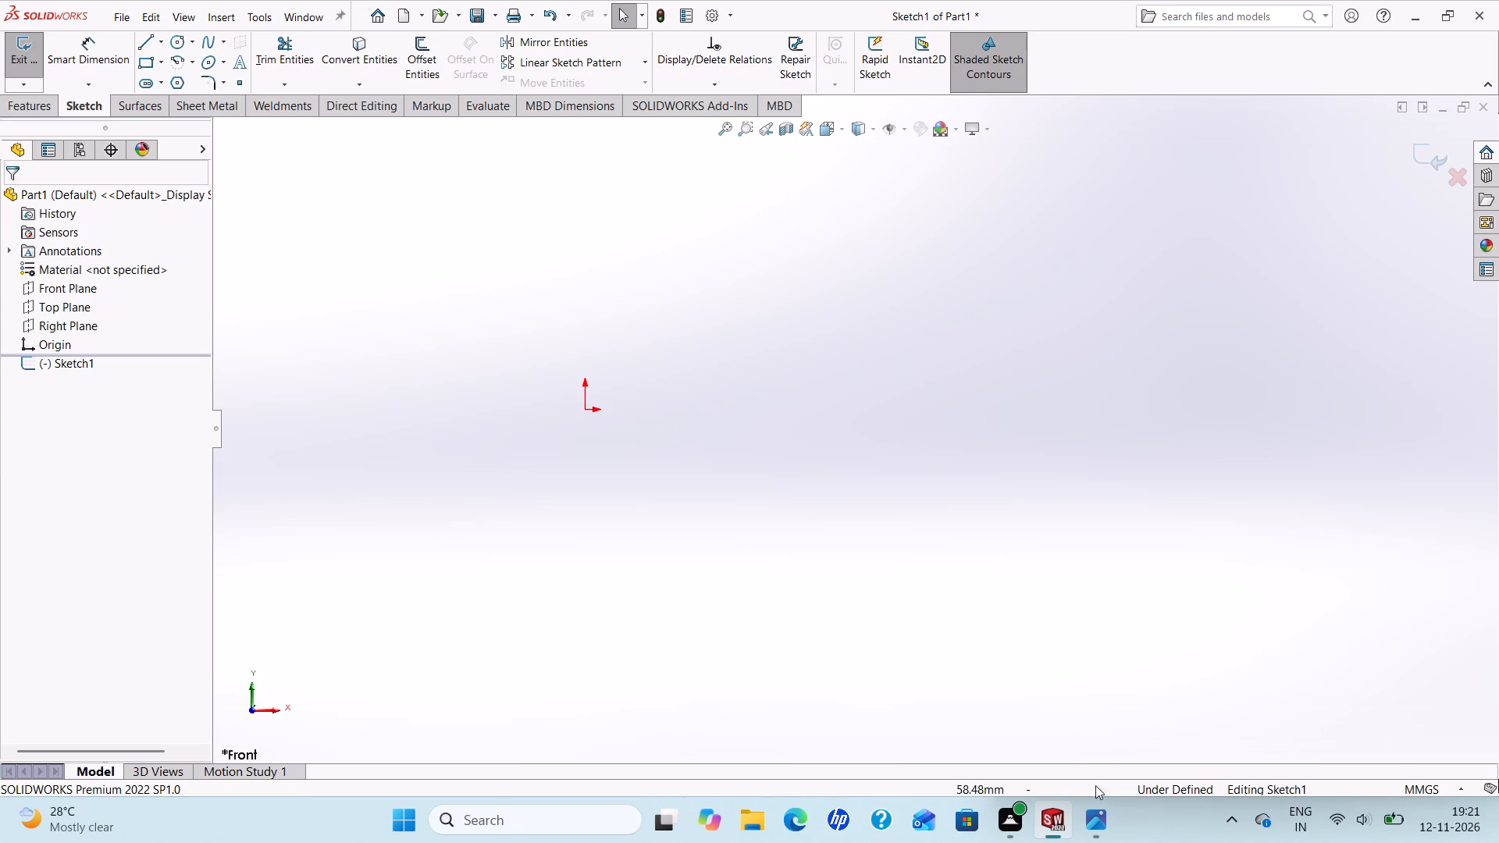
Switch to the forked clevis drawing in Photos and examine the dimensions of its side, plan and end views.
{"action": "left_click", "coordinate": [1095, 810]}
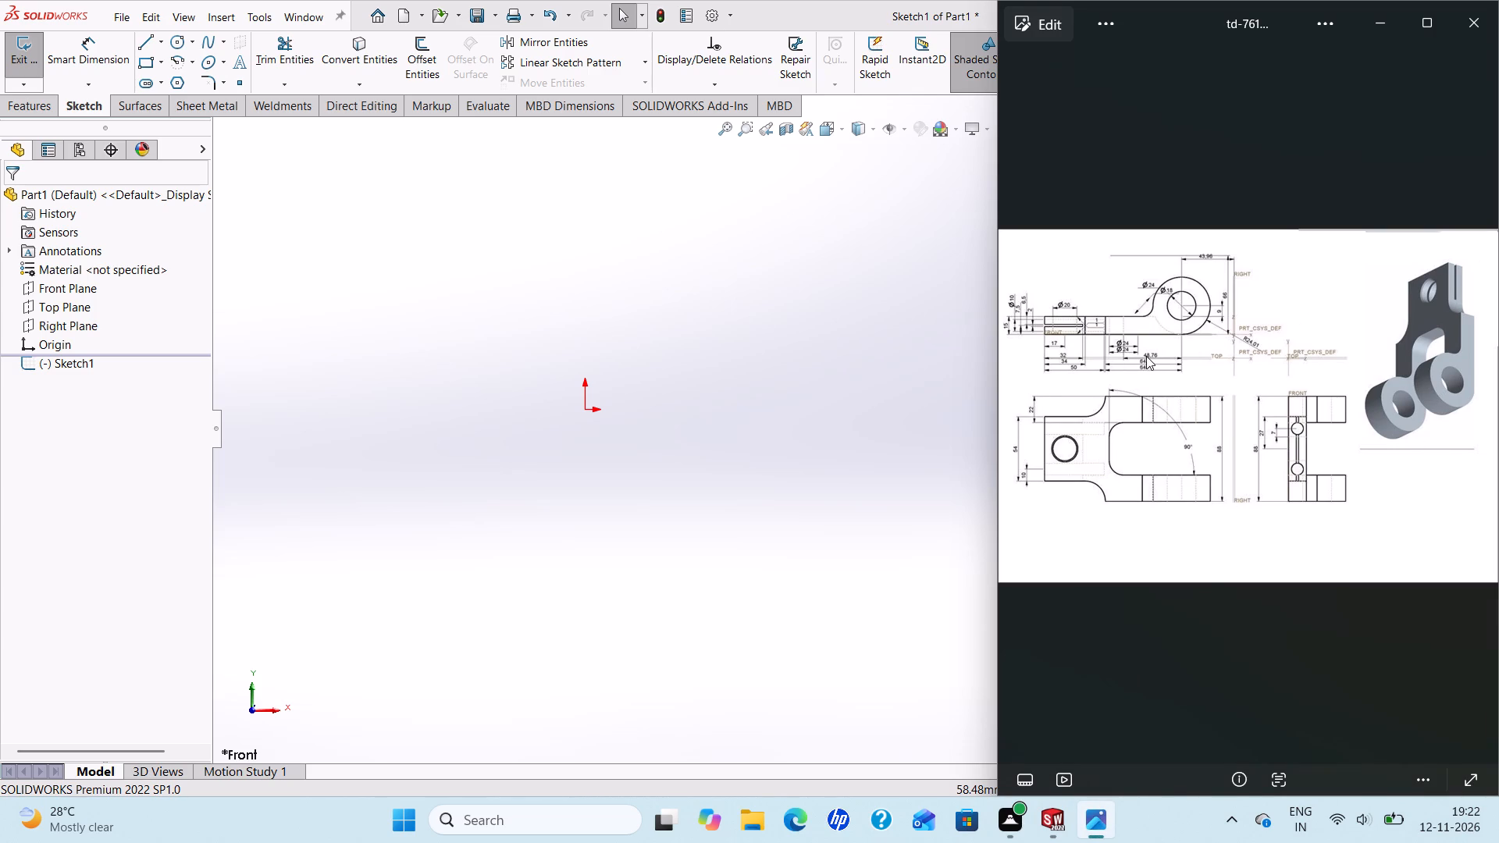
{"action": "scroll", "coordinate": [1312, 384], "scroll_direction": "down", "scroll_amount": 3}
{"action": "scroll", "coordinate": [1301, 391], "scroll_direction": "up", "scroll_amount": 4}
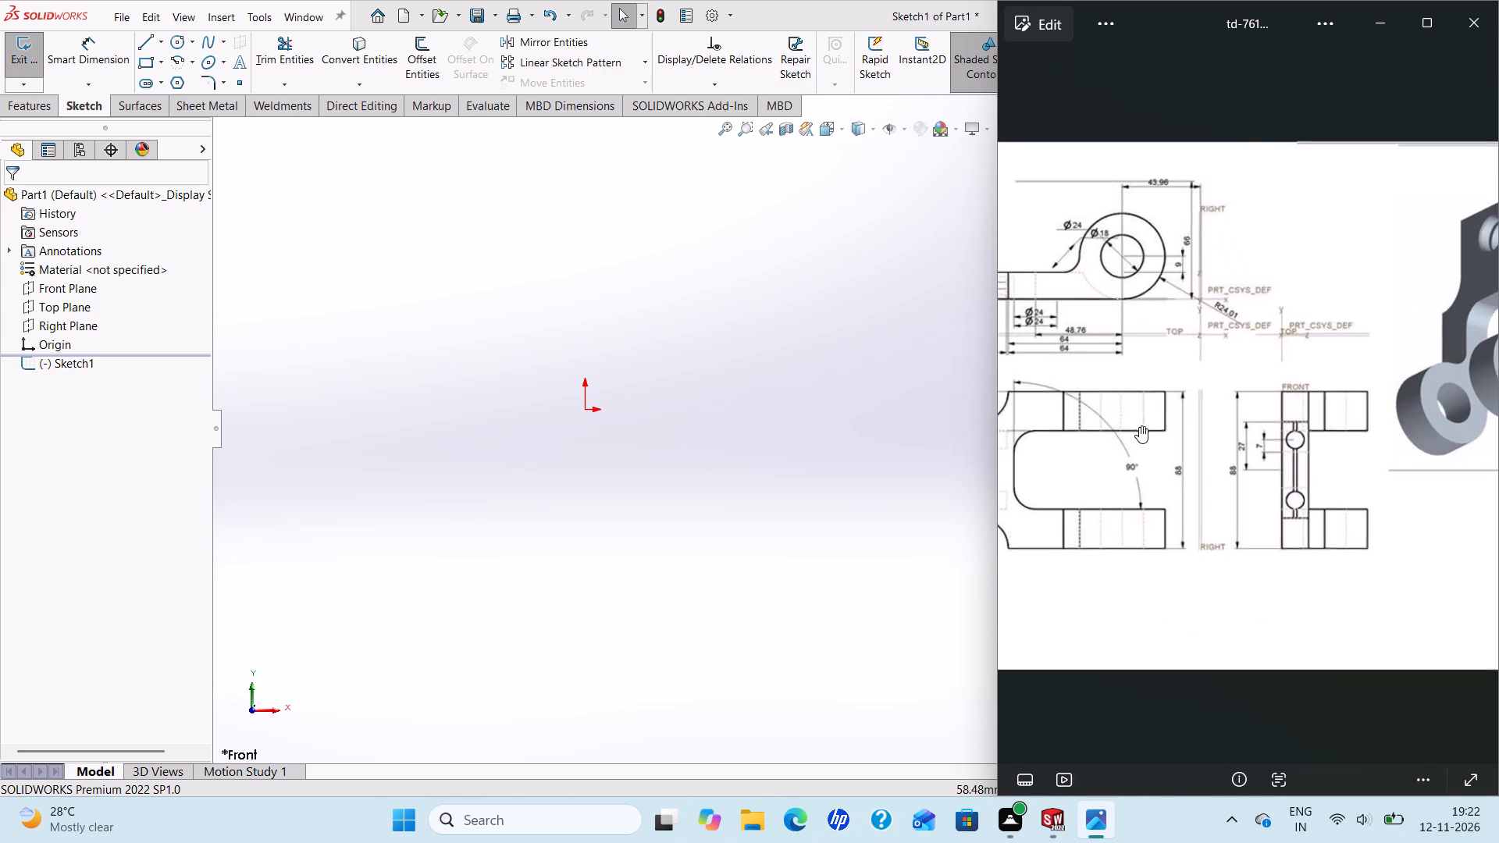
{"action": "scroll", "coordinate": [1130, 426], "scroll_direction": "up", "scroll_amount": 2}
{"action": "scroll", "coordinate": [1161, 431], "scroll_direction": "down", "scroll_amount": 1}
{"action": "scroll", "coordinate": [1120, 435], "scroll_direction": "up", "scroll_amount": 2}
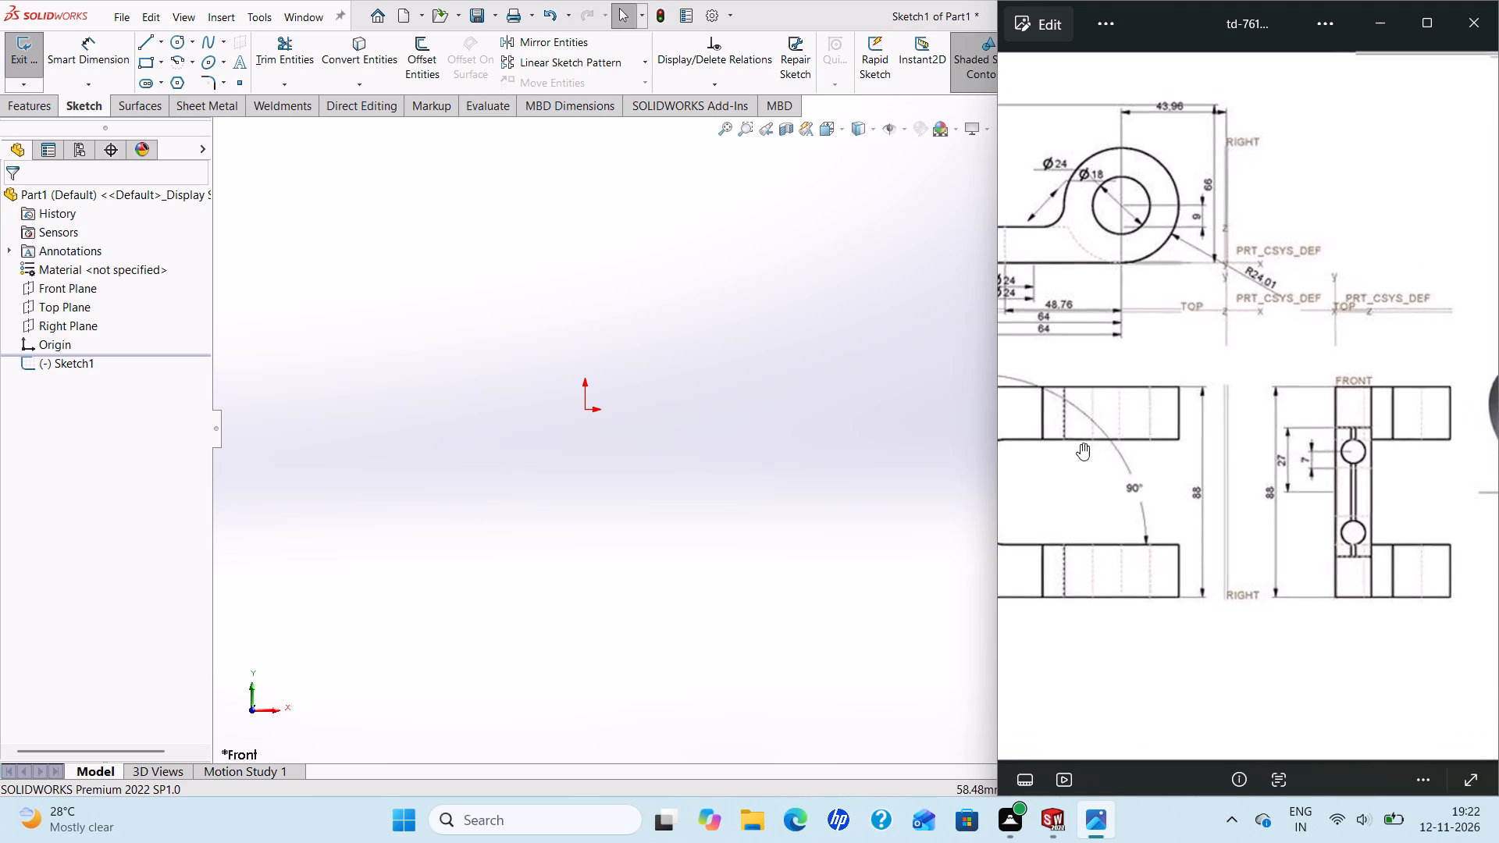
{"action": "scroll", "coordinate": [1081, 443], "scroll_direction": "down", "scroll_amount": 1}
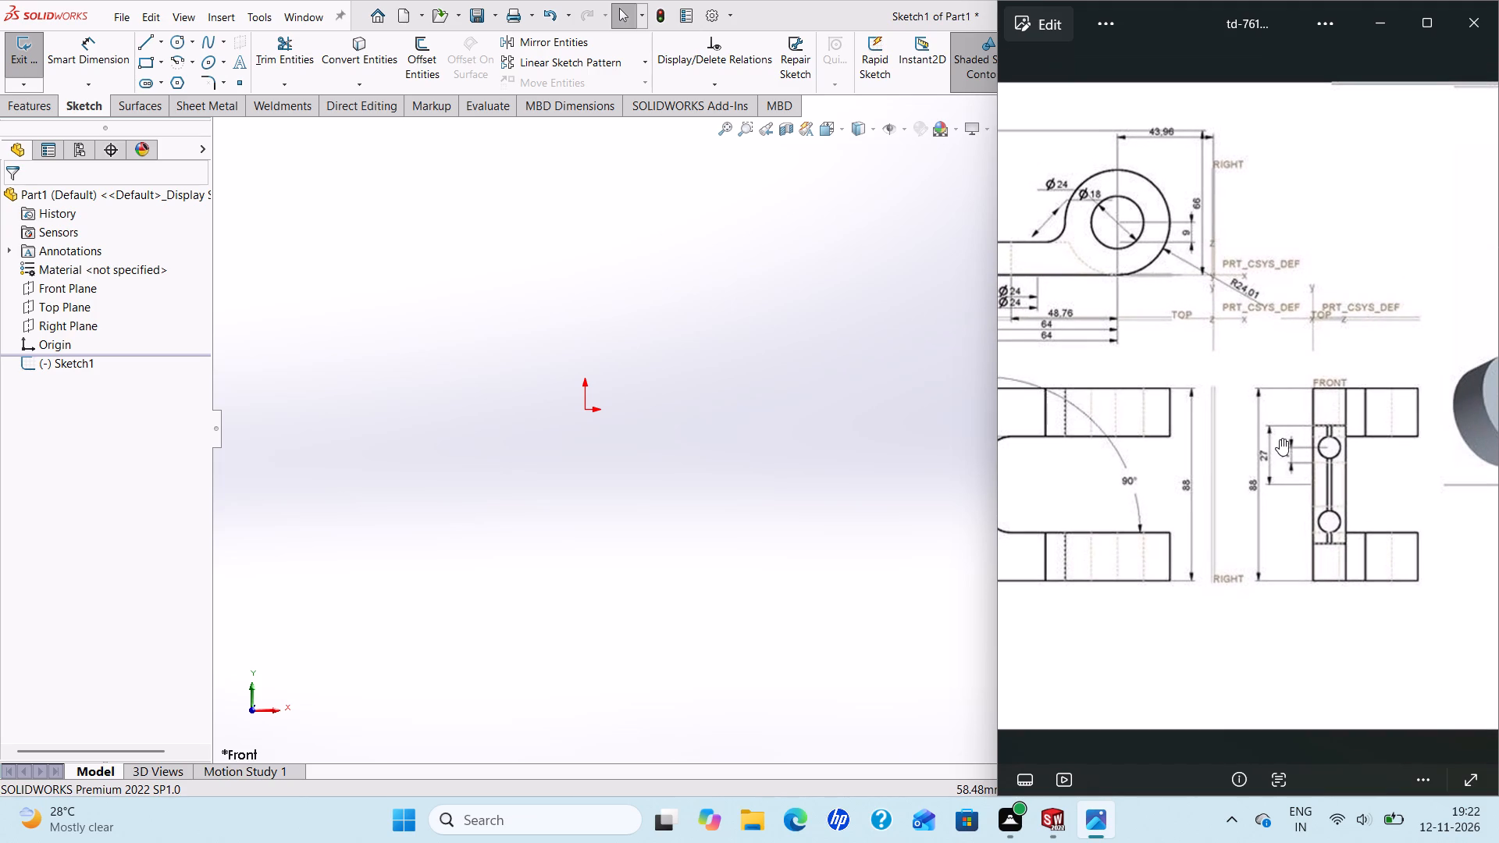
{"action": "scroll", "coordinate": [1281, 441], "scroll_direction": "up", "scroll_amount": 2}
{"action": "scroll", "coordinate": [1281, 441], "scroll_direction": "down", "scroll_amount": 5}
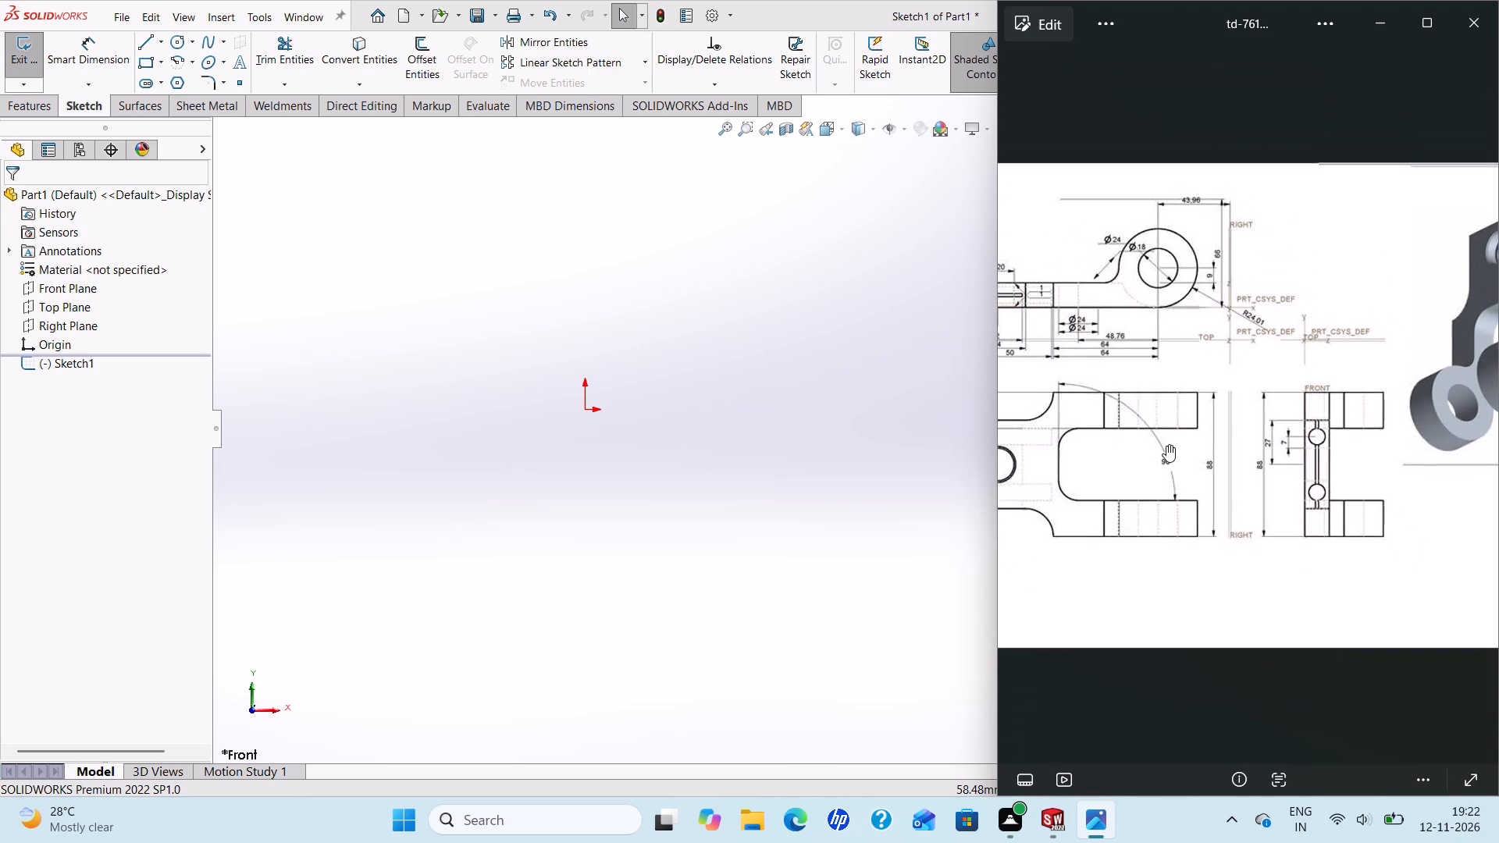
{"action": "scroll", "coordinate": [1166, 445], "scroll_direction": "down", "scroll_amount": 3}
{"action": "scroll", "coordinate": [1073, 432], "scroll_direction": "down", "scroll_amount": 5}
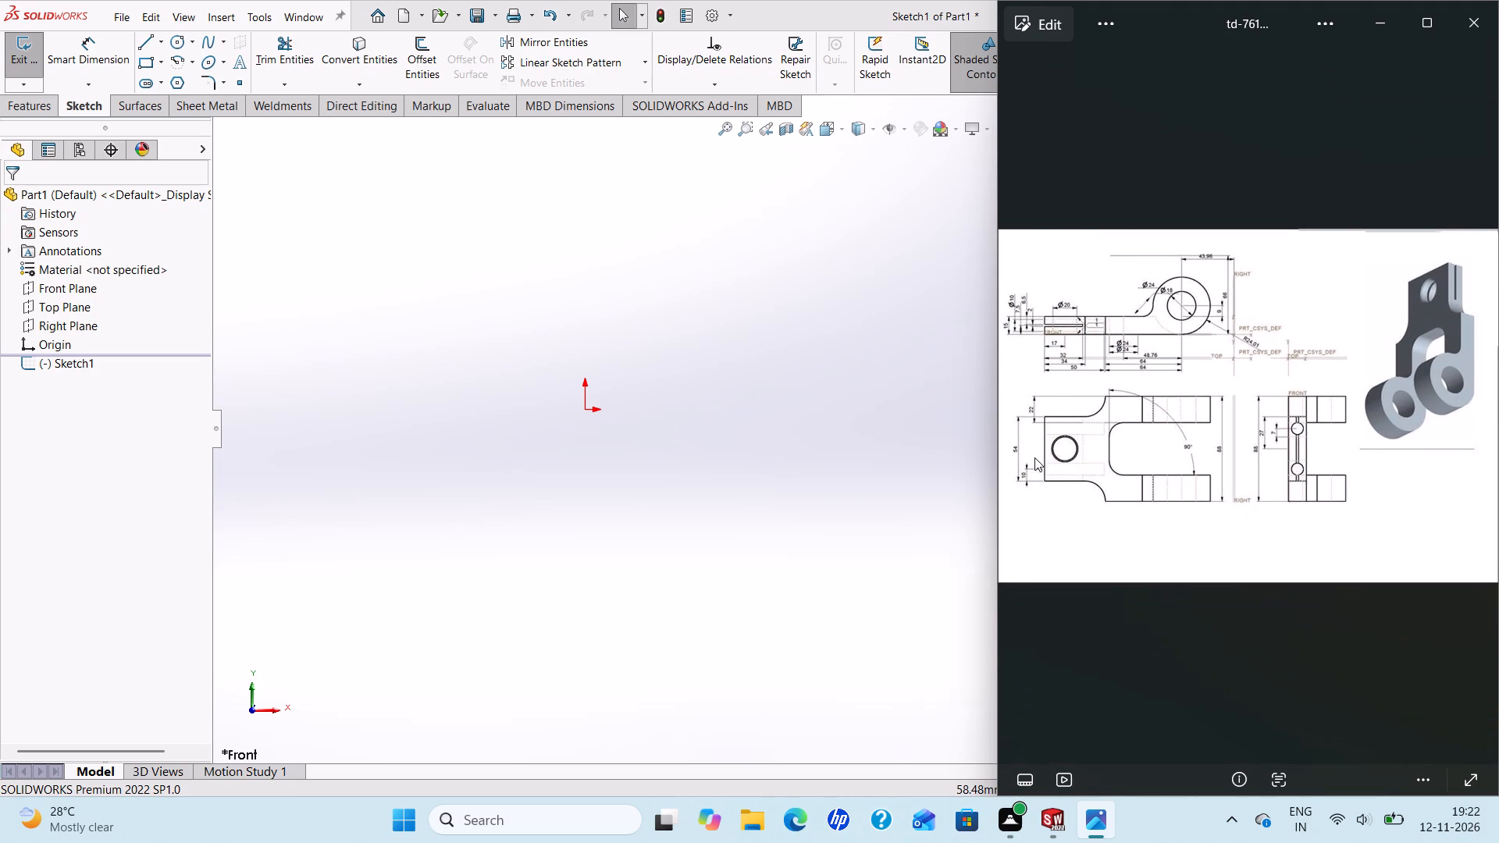
{"action": "scroll", "coordinate": [1034, 457], "scroll_direction": "up", "scroll_amount": 6}
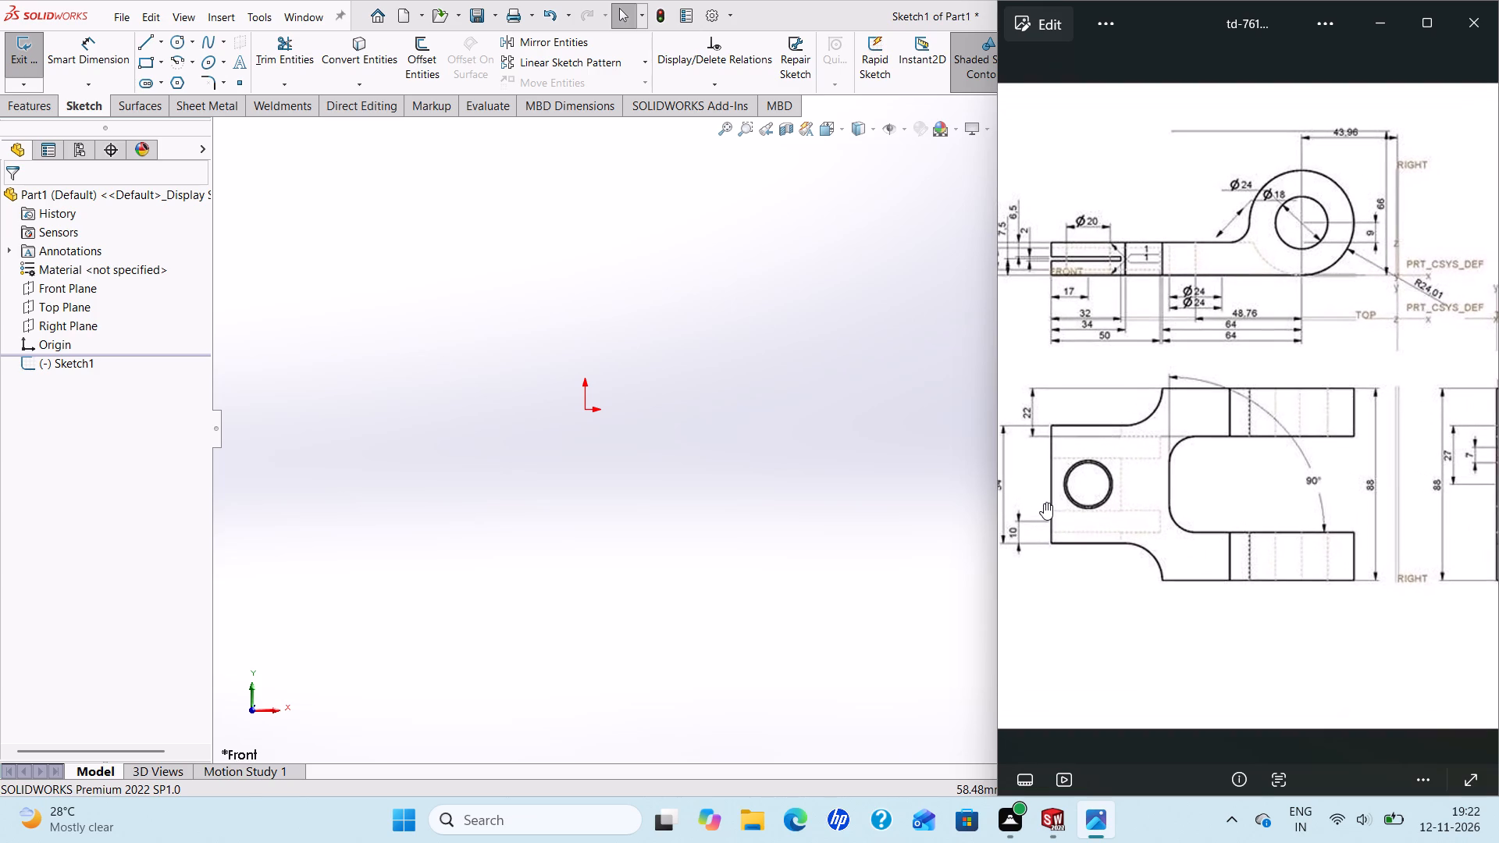
{"action": "scroll", "coordinate": [1044, 503], "scroll_direction": "up", "scroll_amount": 1}
{"action": "scroll", "coordinate": [1044, 503], "scroll_direction": "down", "scroll_amount": 3}
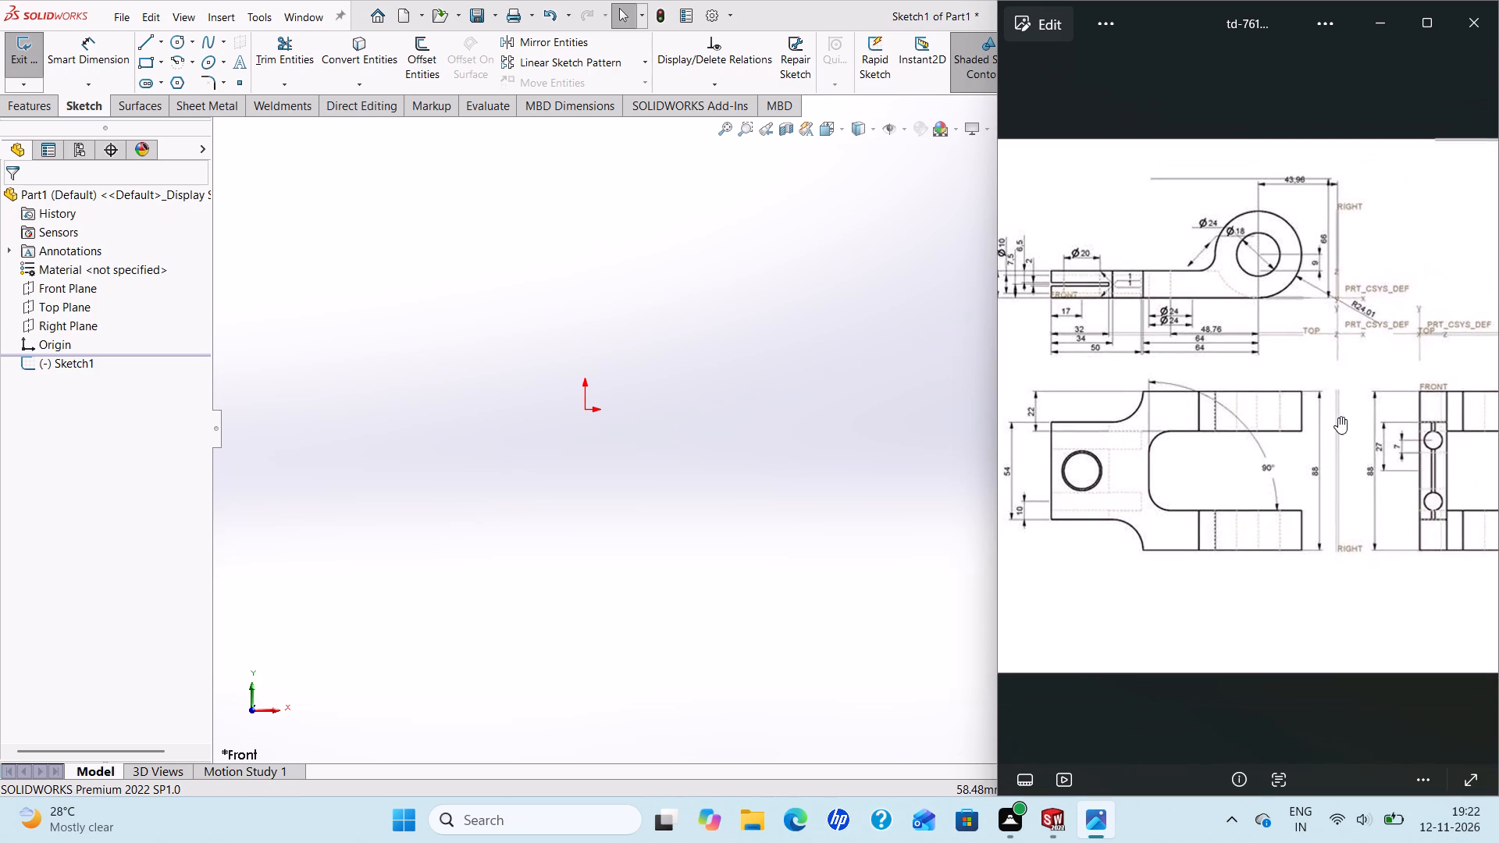
{"action": "scroll", "coordinate": [1338, 417], "scroll_direction": "down", "scroll_amount": 5}
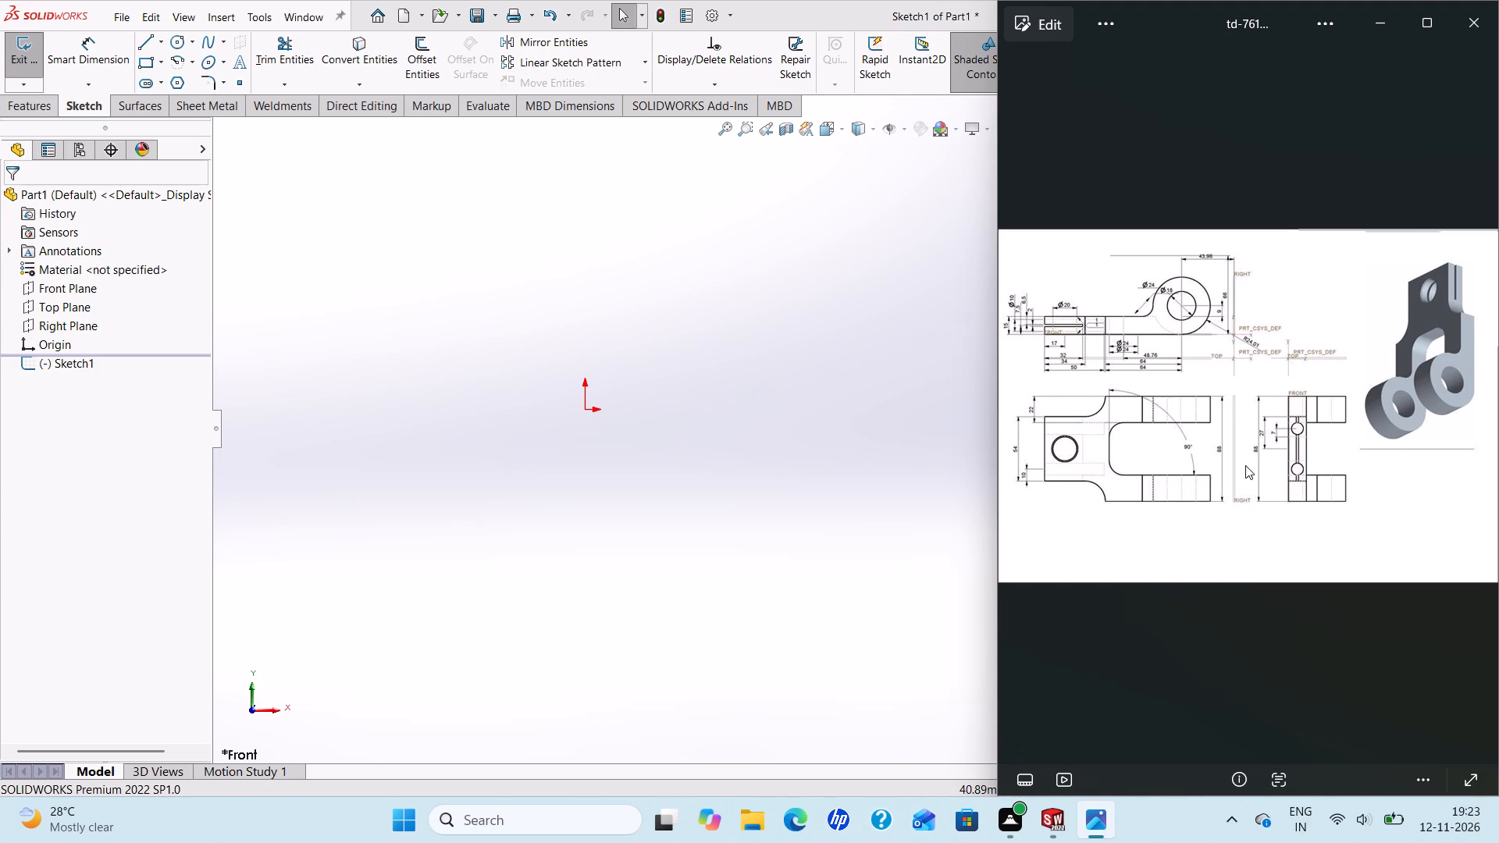
In the SOLIDWORKS sketch, draw a horizontal centerline about 79 mm long passing through the origin.
{"action": "left_click", "coordinate": [160, 45]}
{"action": "left_click", "coordinate": [169, 80]}
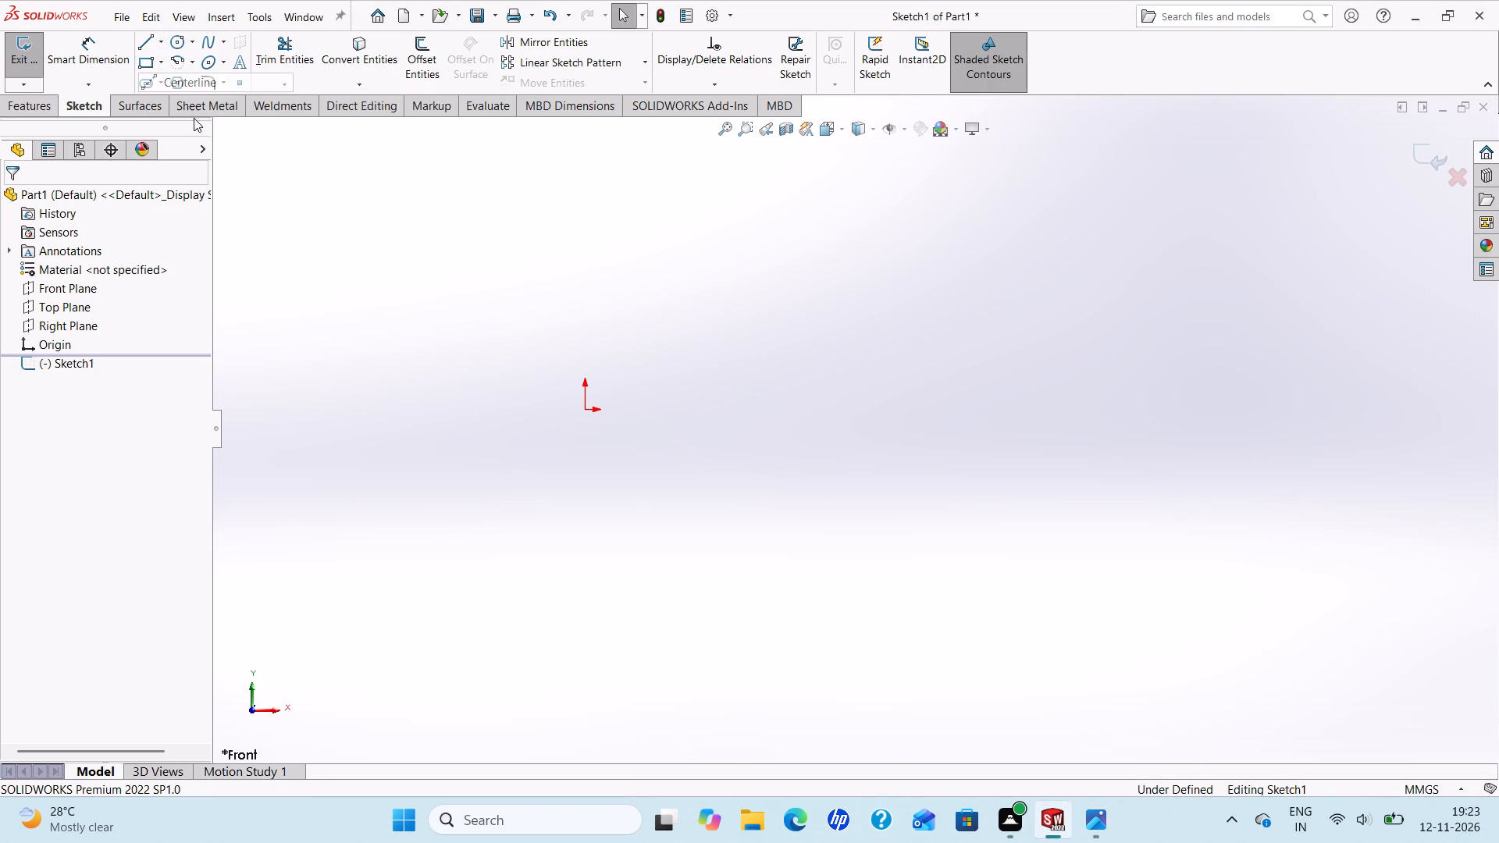
{"action": "left_click", "coordinate": [391, 408]}
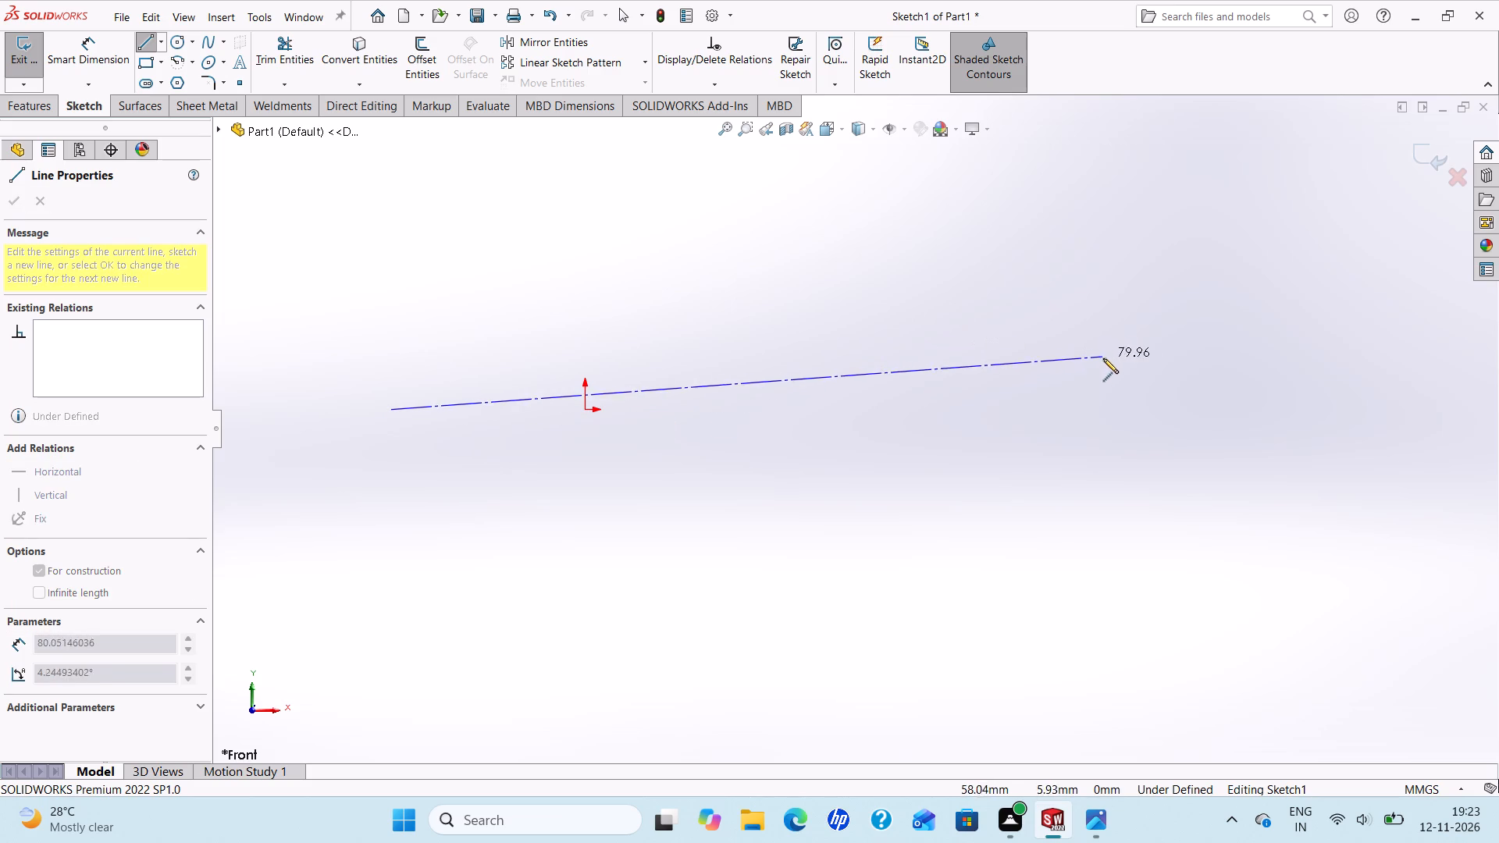
{"action": "left_click", "coordinate": [1100, 411]}
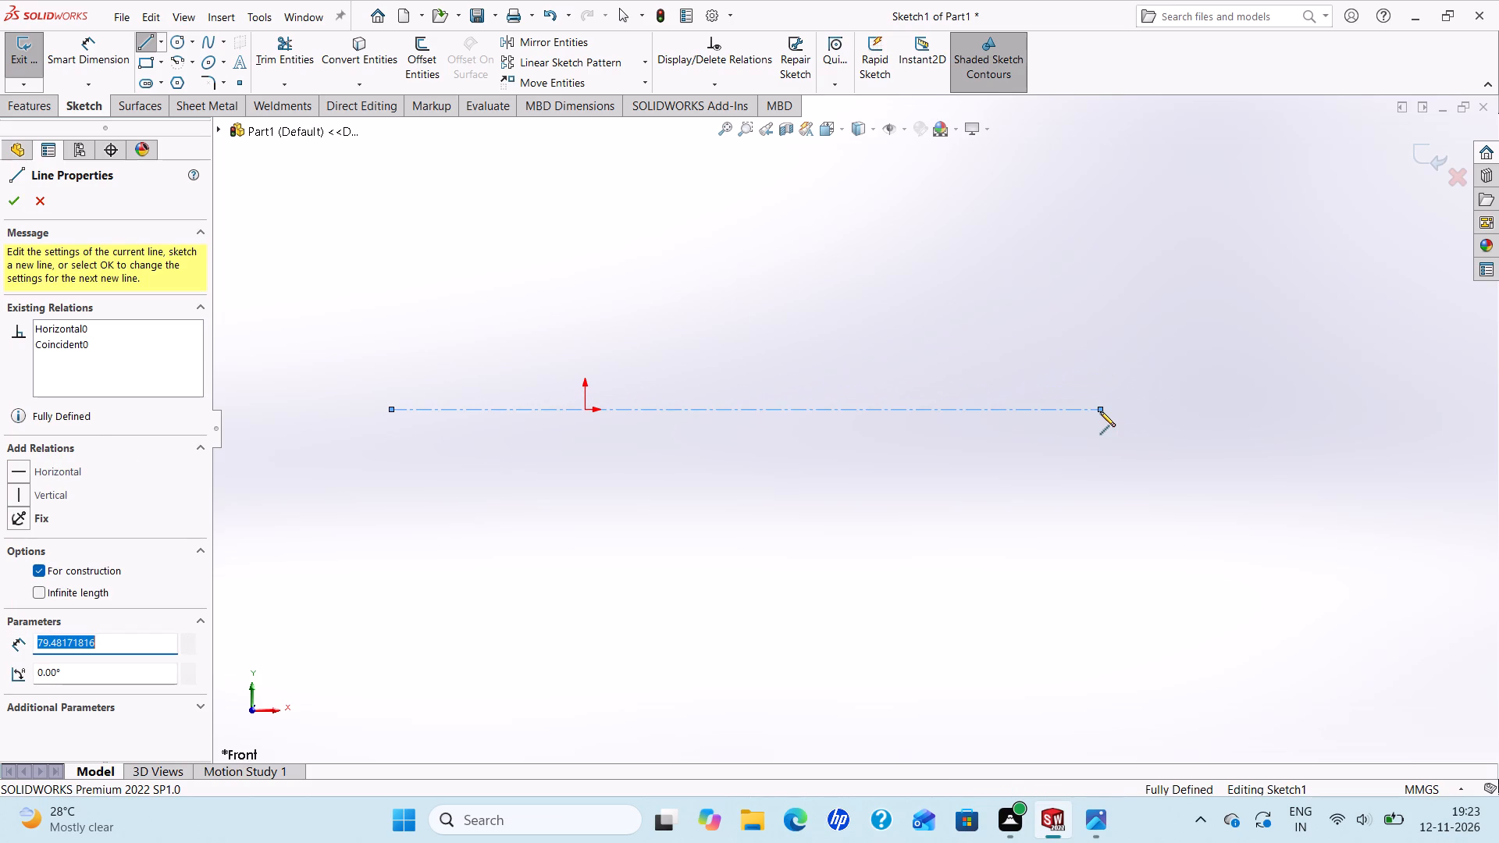
{"action": "right_click", "coordinate": [1100, 411]}
{"action": "left_click", "coordinate": [1128, 427]}
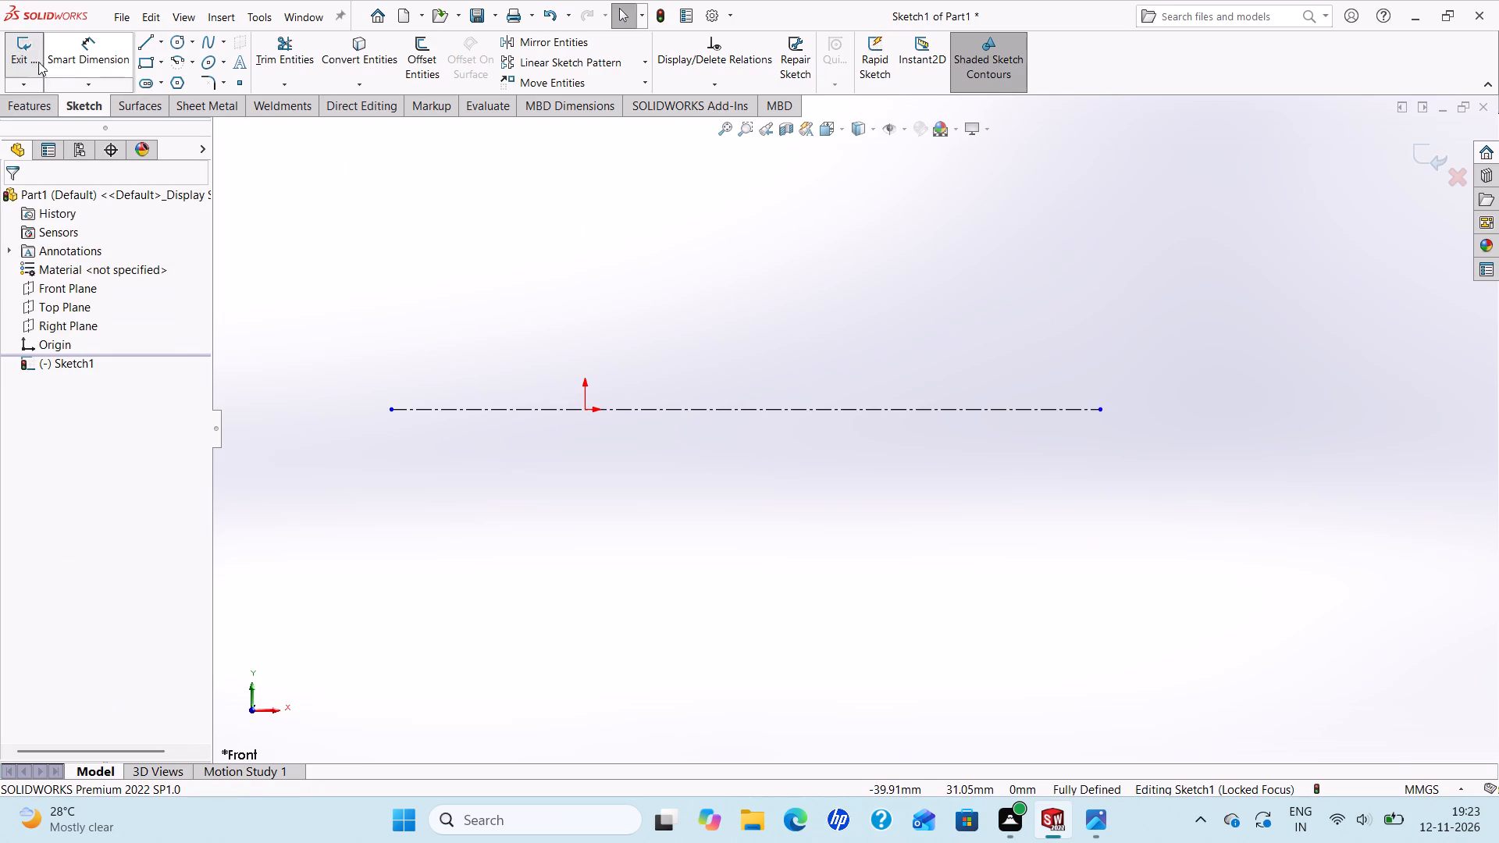
Draw a vertical centerline about 57 mm long passing through the origin.
{"action": "left_click", "coordinate": [159, 42]}
{"action": "left_click", "coordinate": [167, 74]}
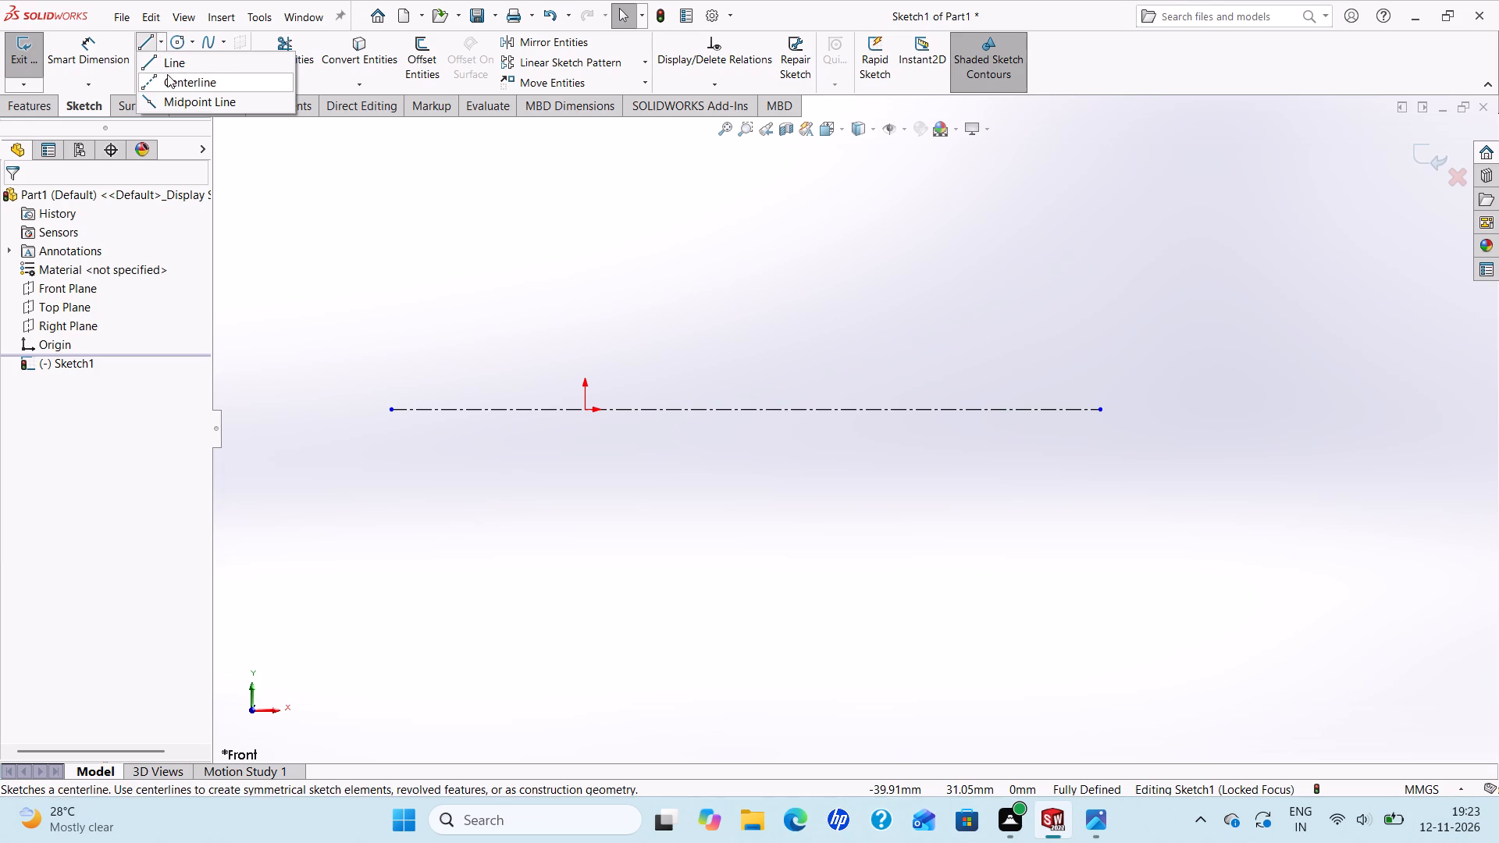
{"action": "left_click", "coordinate": [585, 173]}
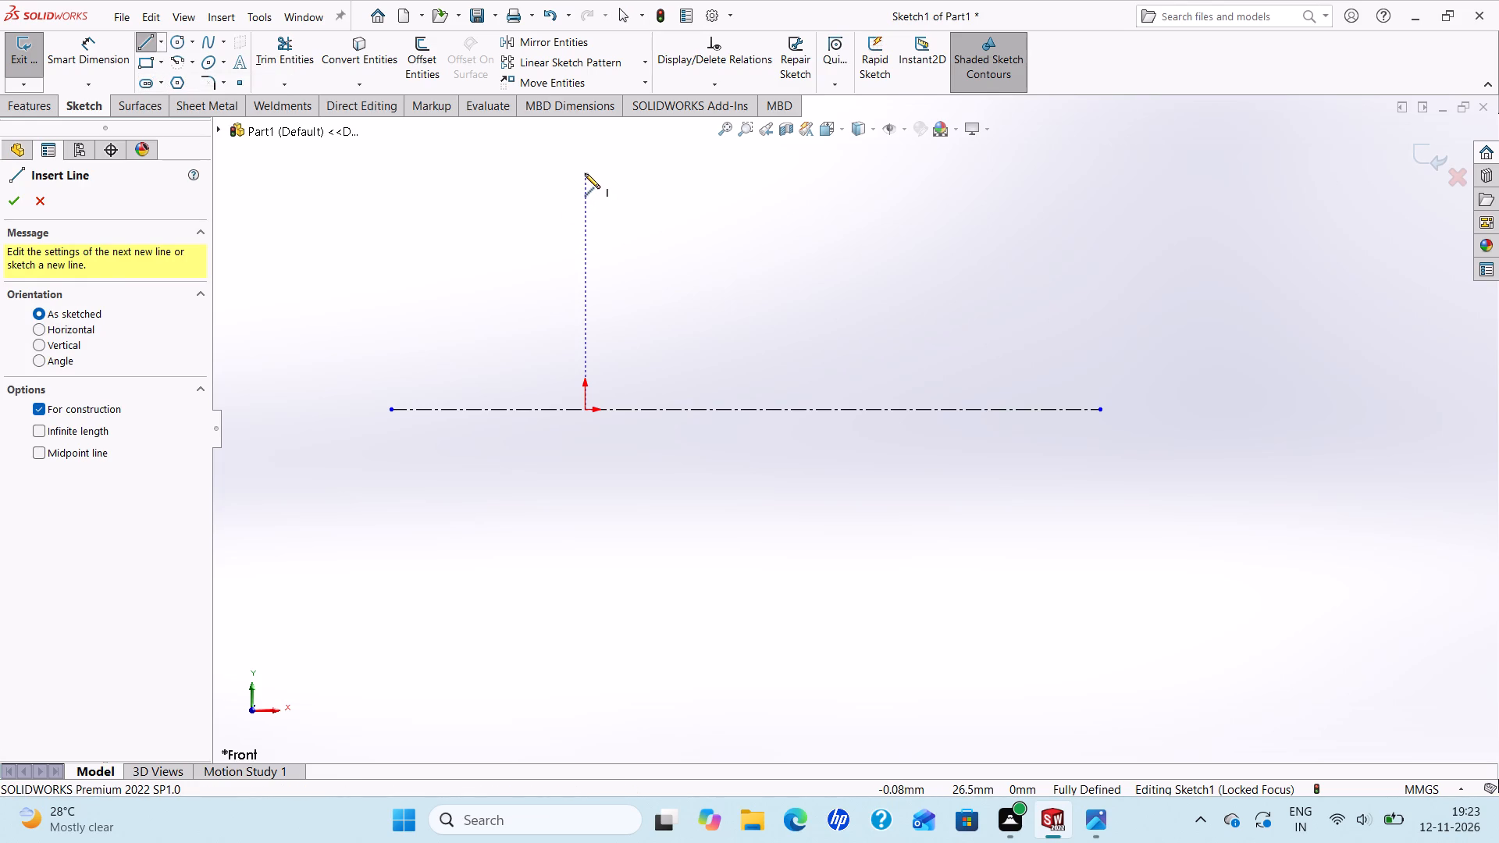
{"action": "left_click", "coordinate": [583, 678]}
{"action": "right_click", "coordinate": [584, 678]}
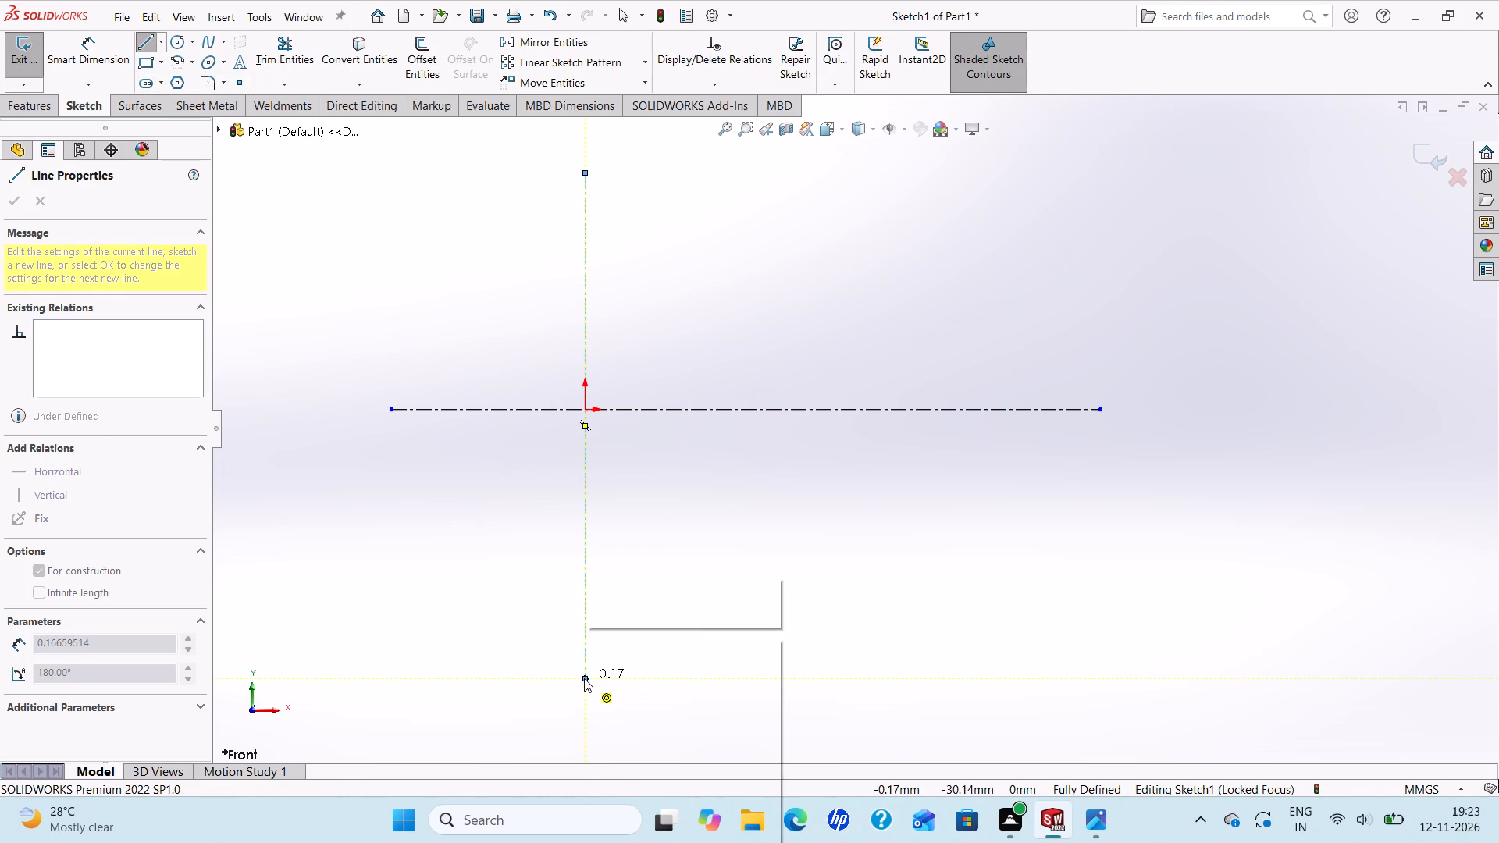
{"action": "left_click", "coordinate": [626, 647]}
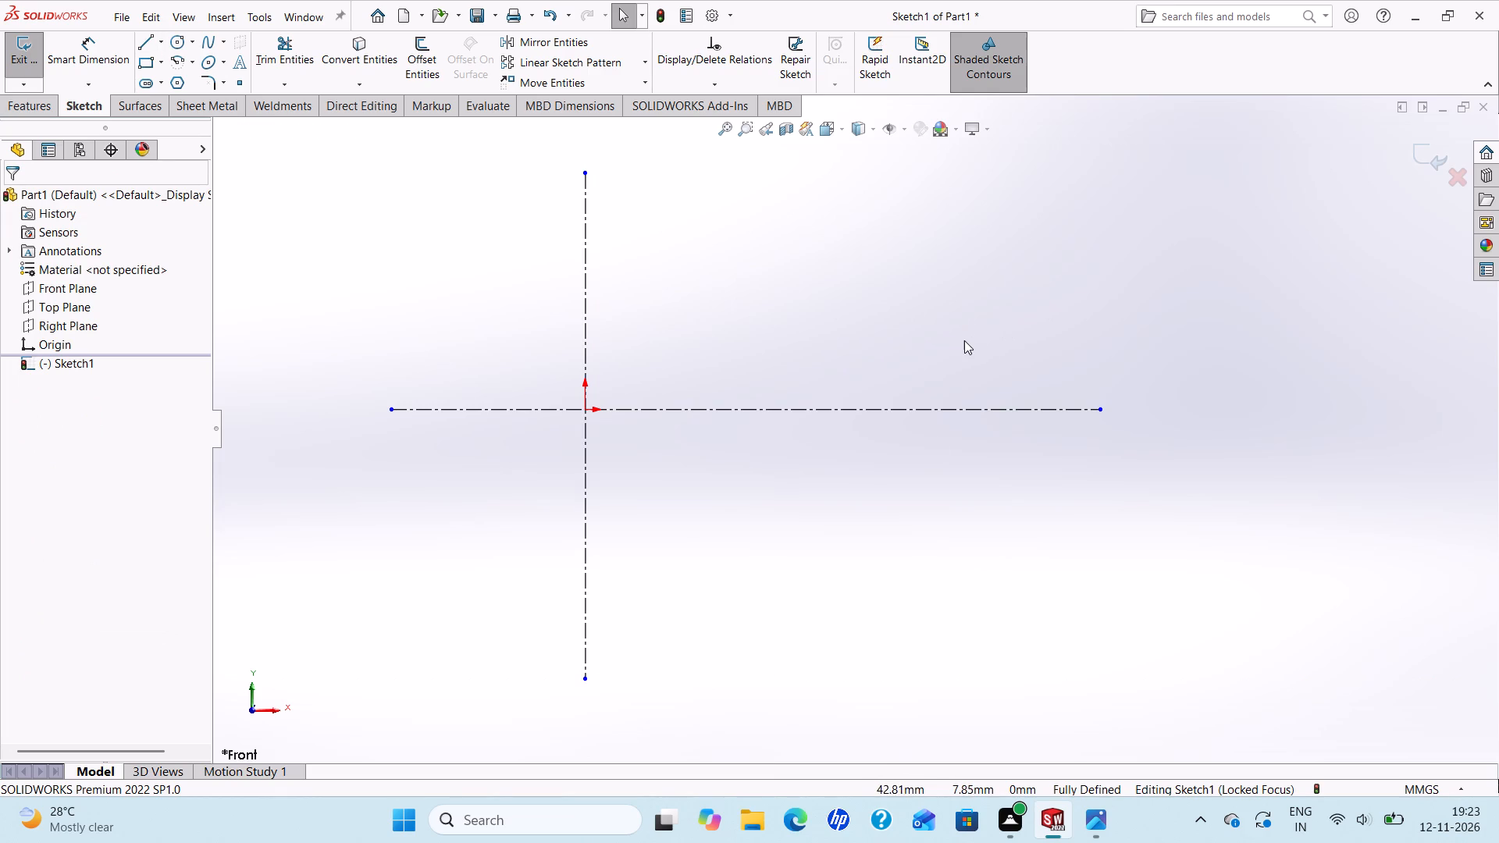
Sketch a vertical line about 7 mm up from the horizontal centerline's negative-X side, continued by an arc of about 22 mm radius crossing the vertical centerline.
{"action": "scroll", "coordinate": [964, 340], "scroll_direction": "up", "scroll_amount": 1}
{"action": "scroll", "coordinate": [964, 340], "scroll_direction": "down", "scroll_amount": 1}
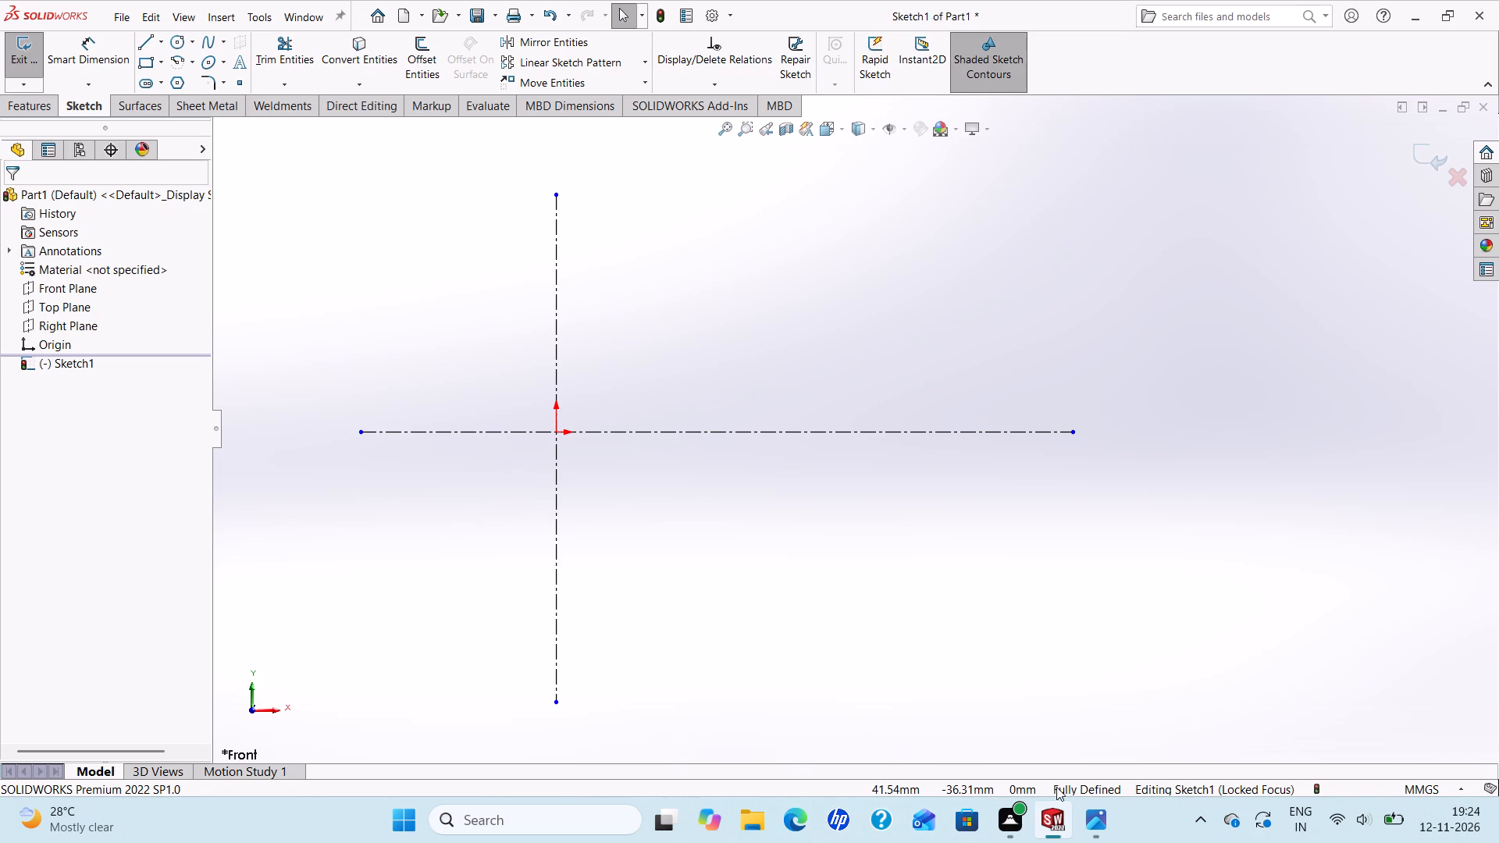
{"action": "left_click", "coordinate": [1103, 823]}
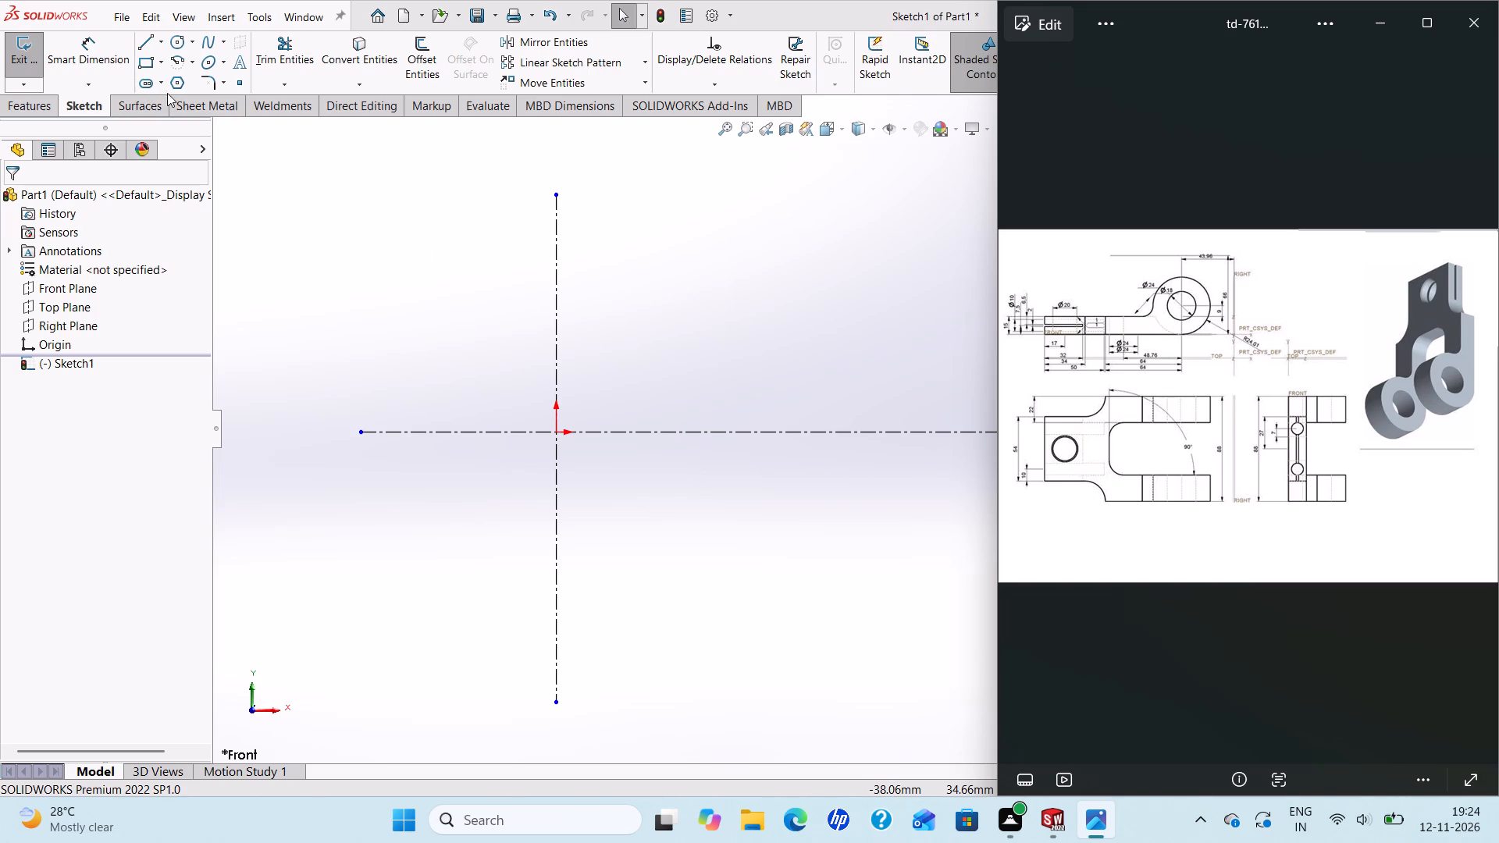
{"action": "left_click", "coordinate": [148, 37]}
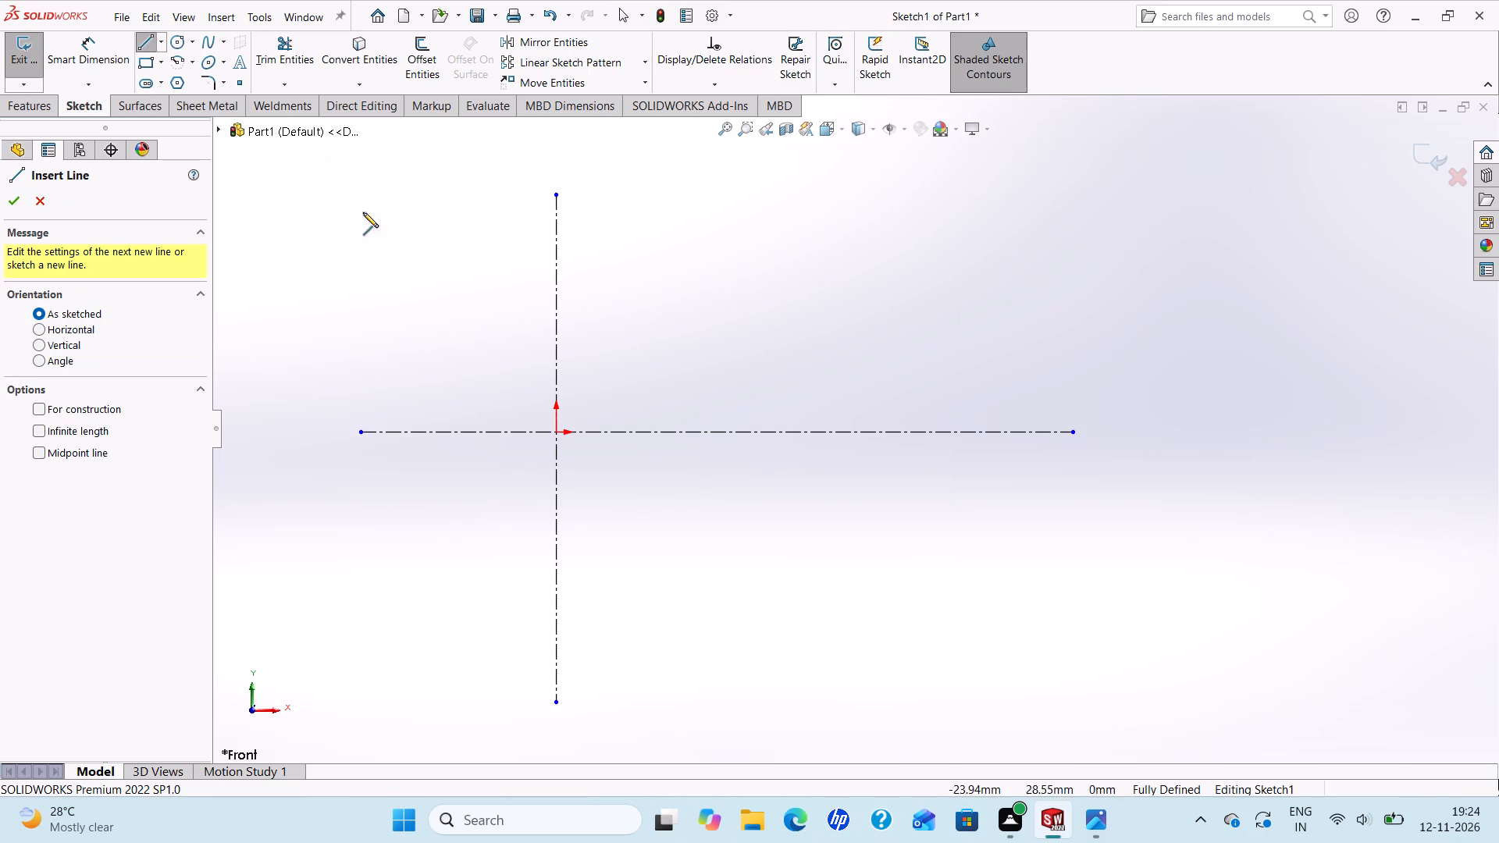
{"action": "left_click", "coordinate": [433, 431]}
{"action": "left_click", "coordinate": [435, 370]}
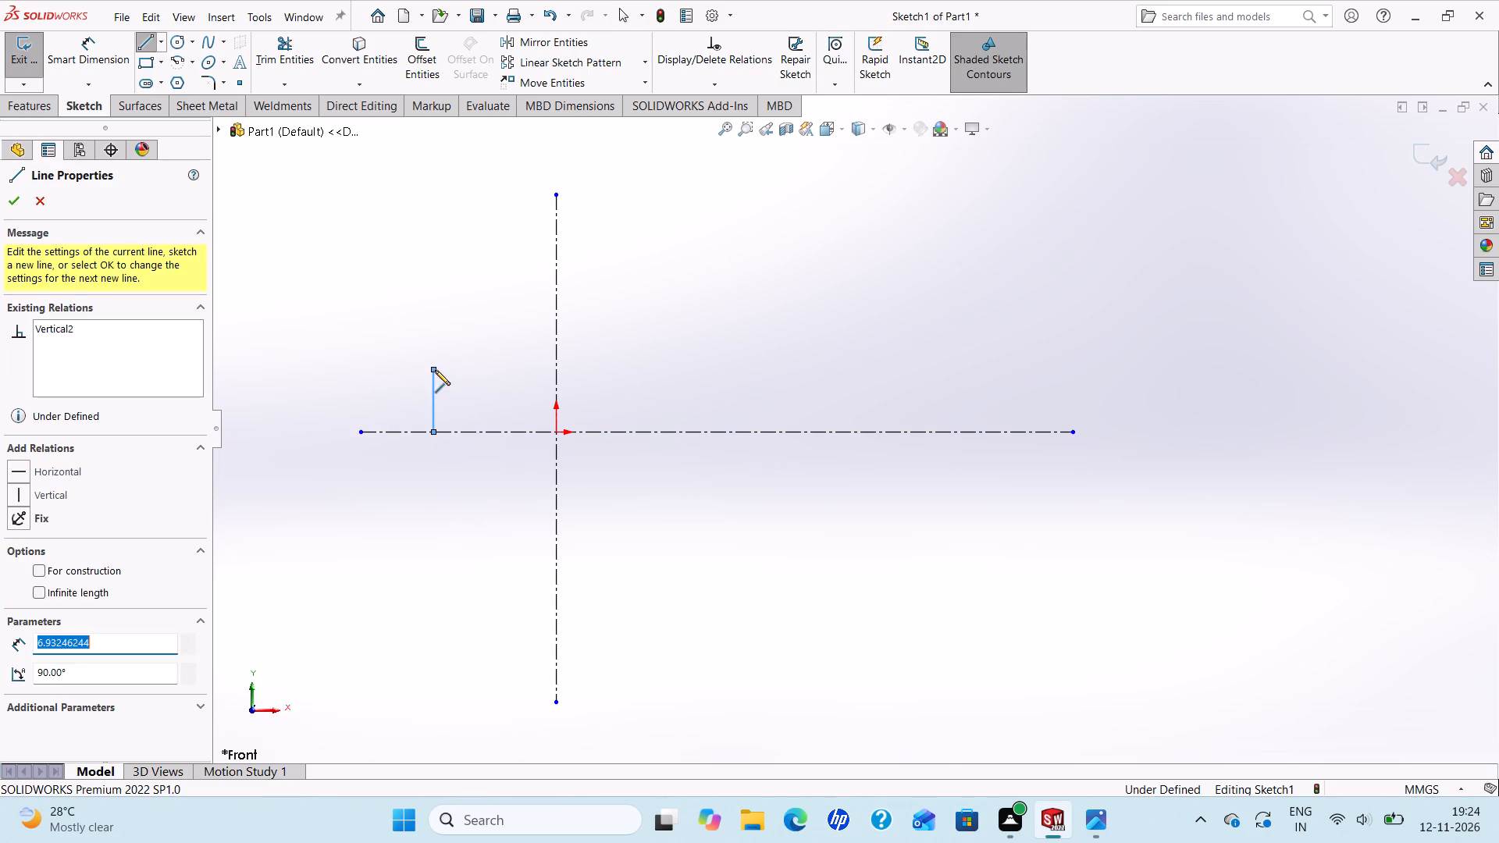
{"action": "left_click", "coordinate": [566, 315]}
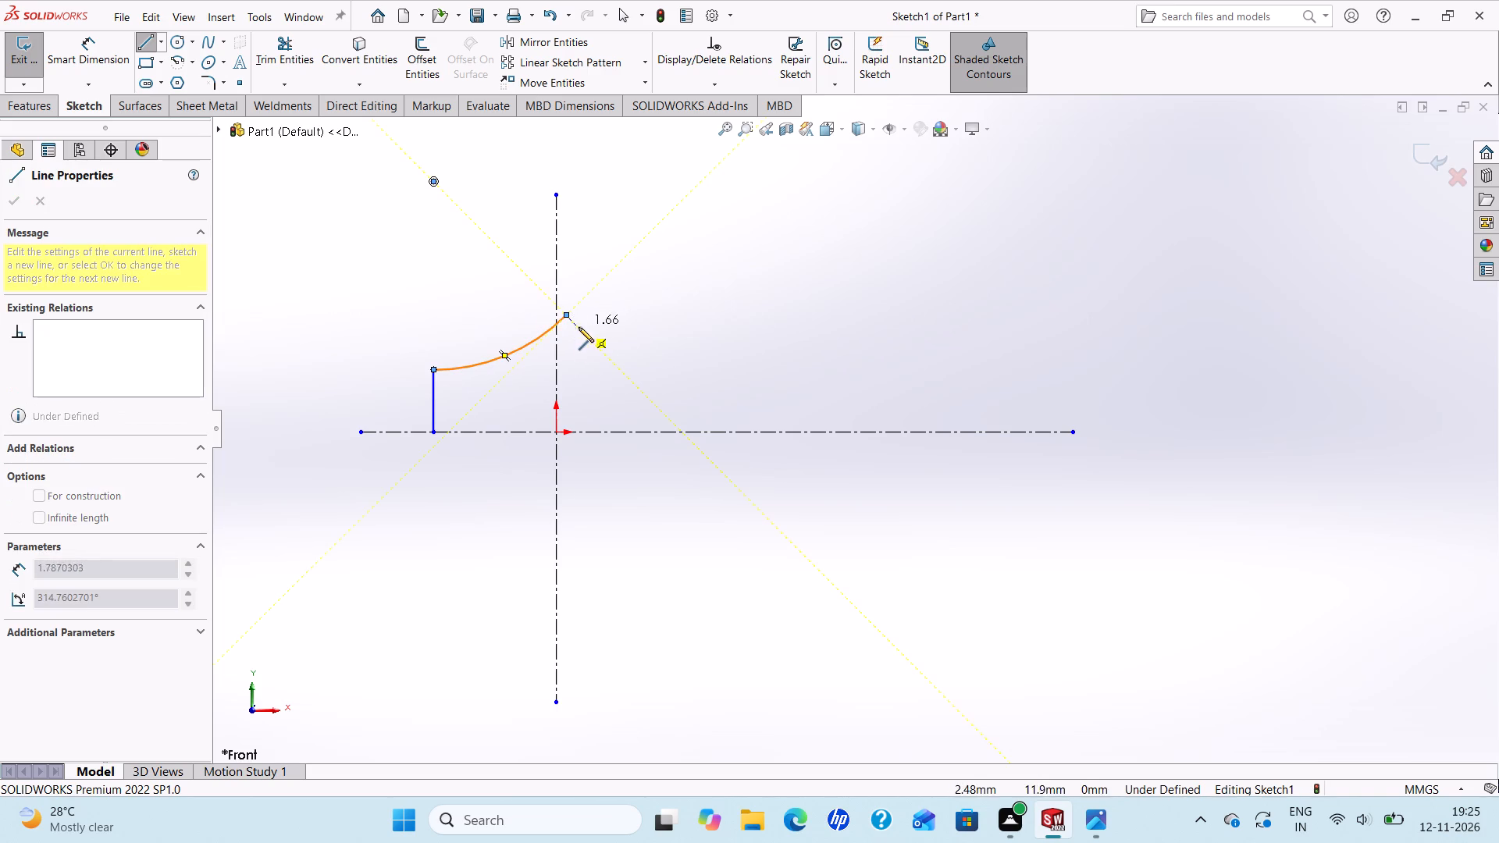
Continue the outline from the arc with a horizontal line about 28 mm long, a vertical end about 5 mm long and a 20 mm inner return line.
{"action": "left_click", "coordinate": [1082, 820]}
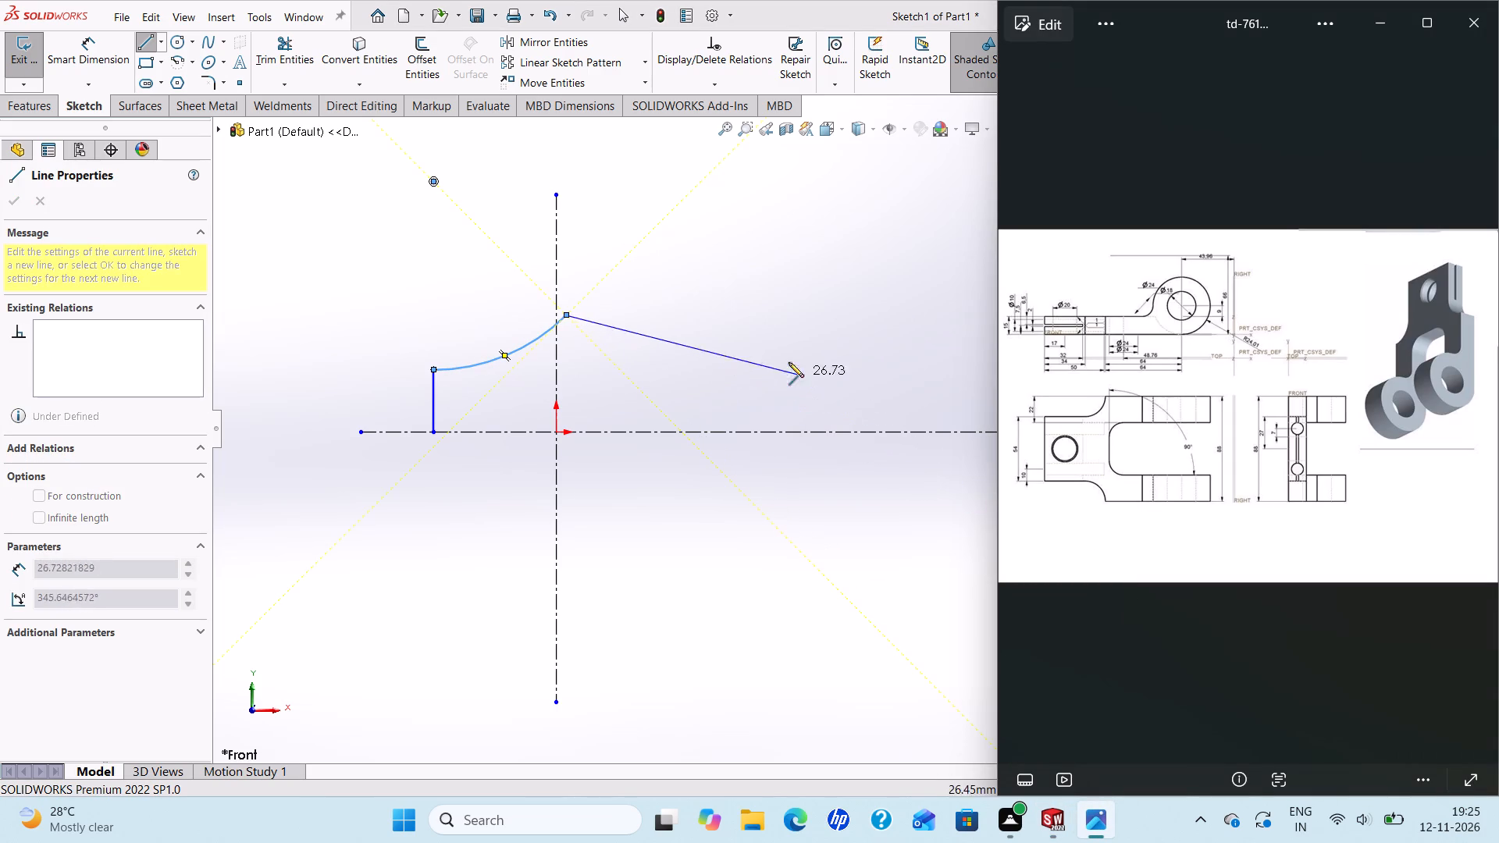
{"action": "left_click", "coordinate": [818, 319]}
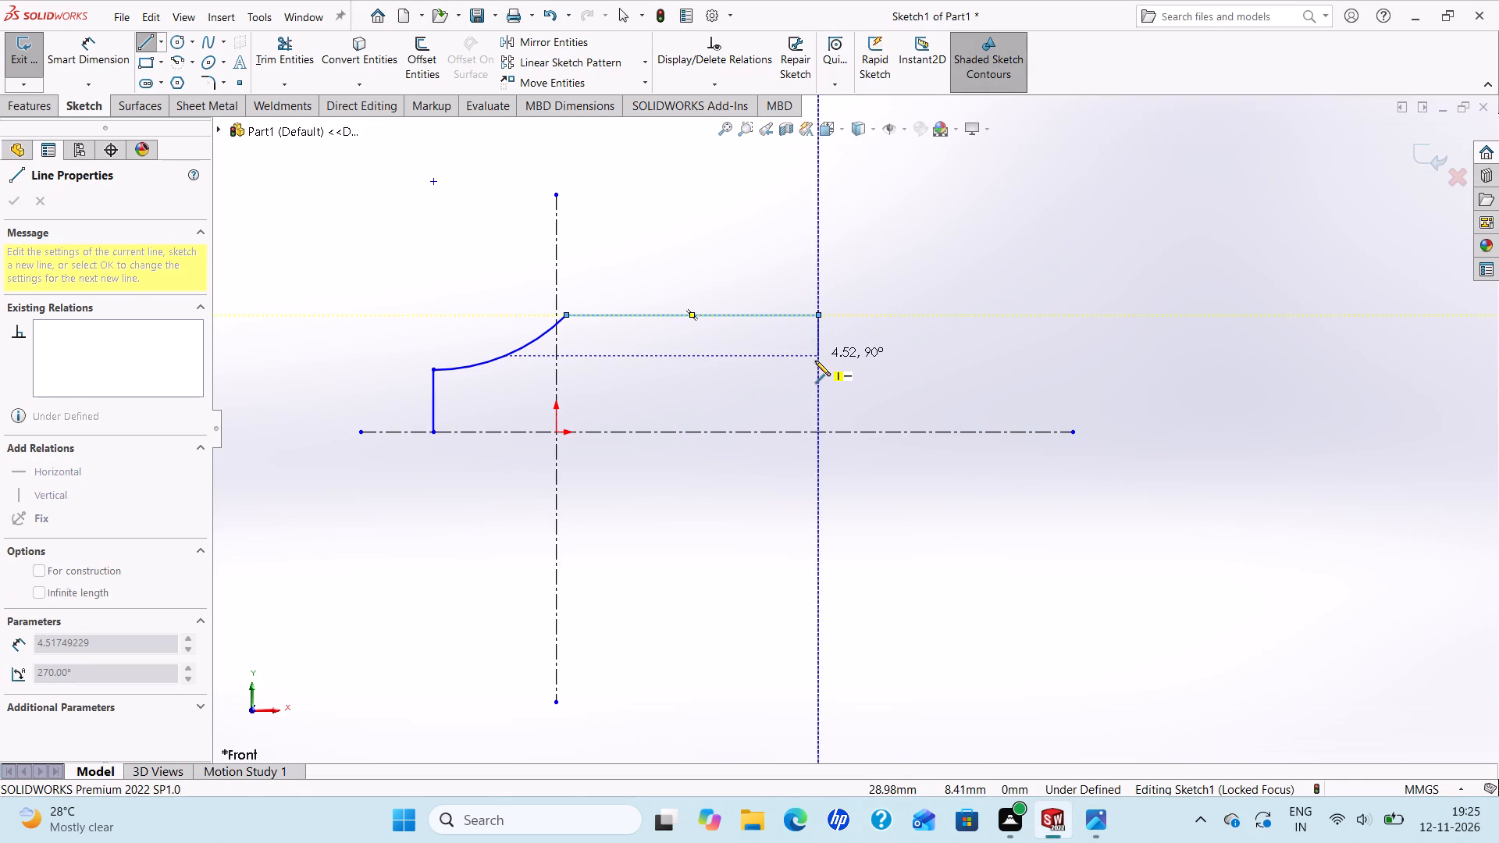
{"action": "left_click", "coordinate": [815, 361]}
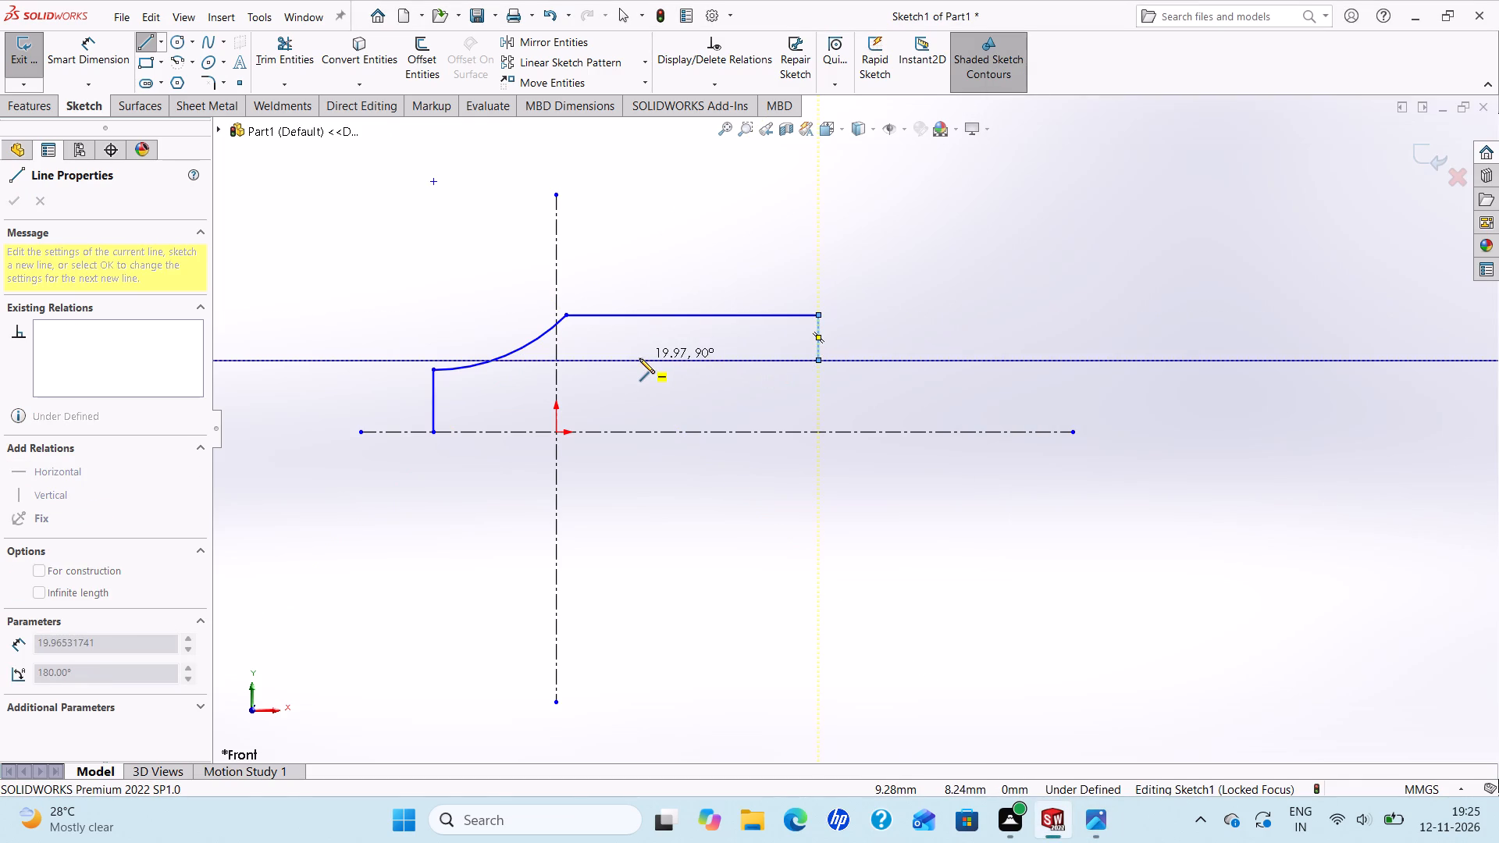
{"action": "left_click", "coordinate": [639, 358]}
{"action": "right_click", "coordinate": [639, 358]}
{"action": "left_click", "coordinate": [671, 365]}
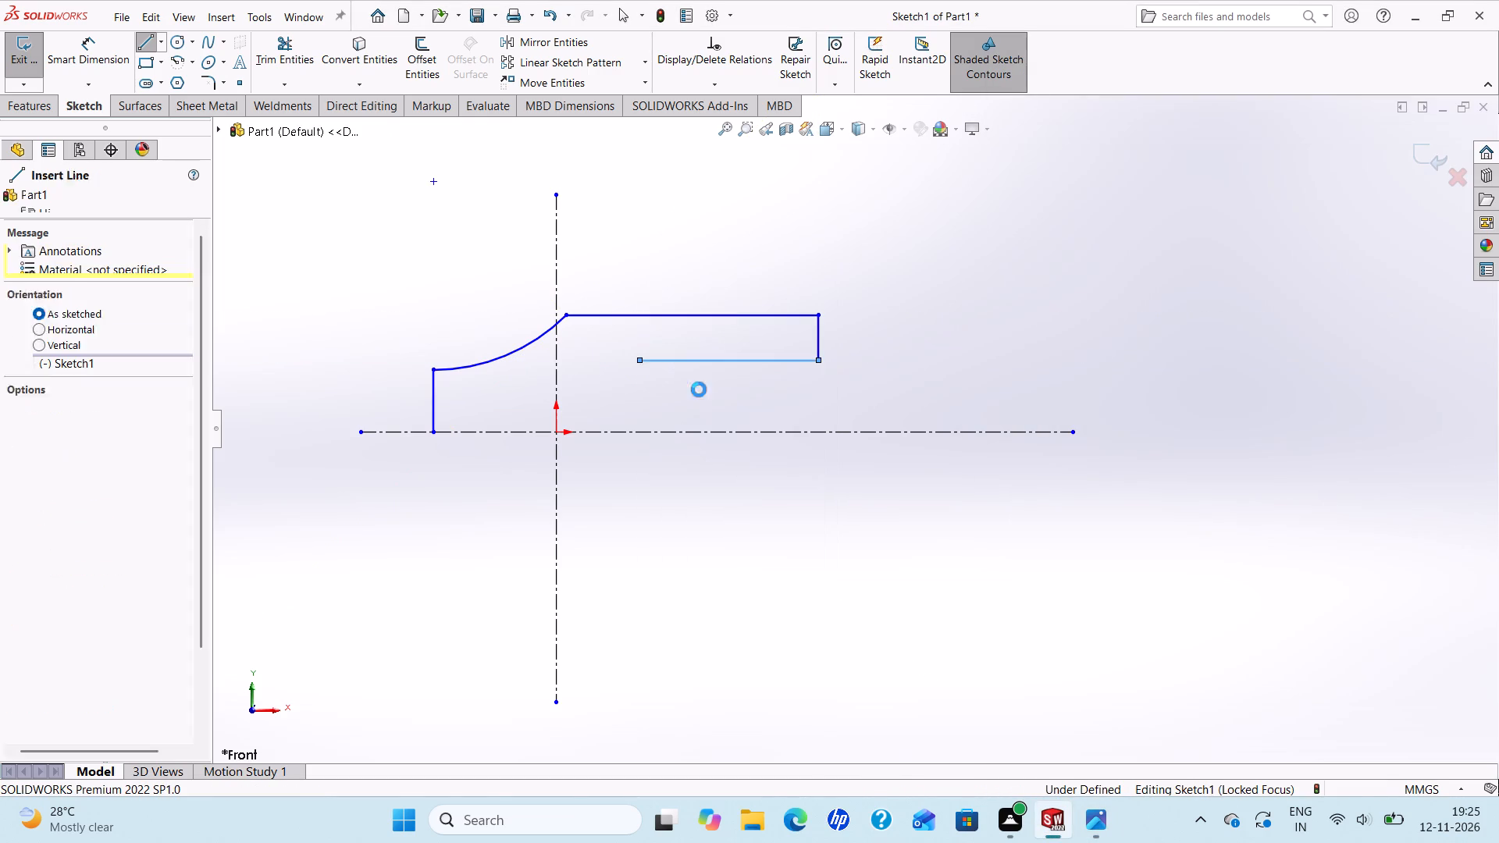
Check the plan view in the reference drawing and delete the large arc joining the short vertical line to the upper horizontal line.
{"action": "left_click", "coordinate": [1088, 831]}
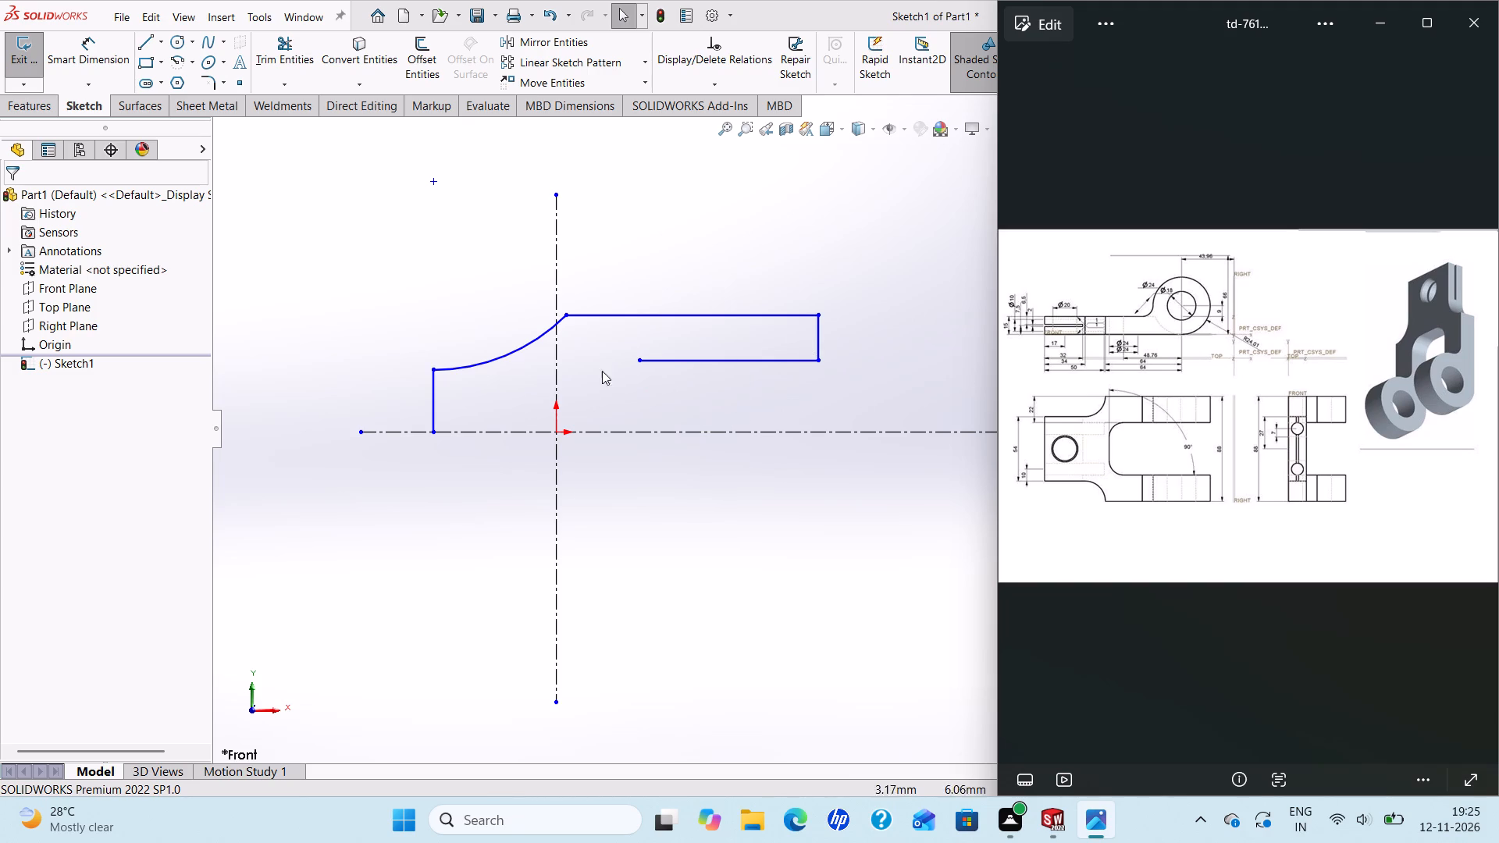
{"action": "scroll", "coordinate": [1094, 458], "scroll_direction": "down", "scroll_amount": 5}
{"action": "scroll", "coordinate": [1091, 467], "scroll_direction": "up", "scroll_amount": 2}
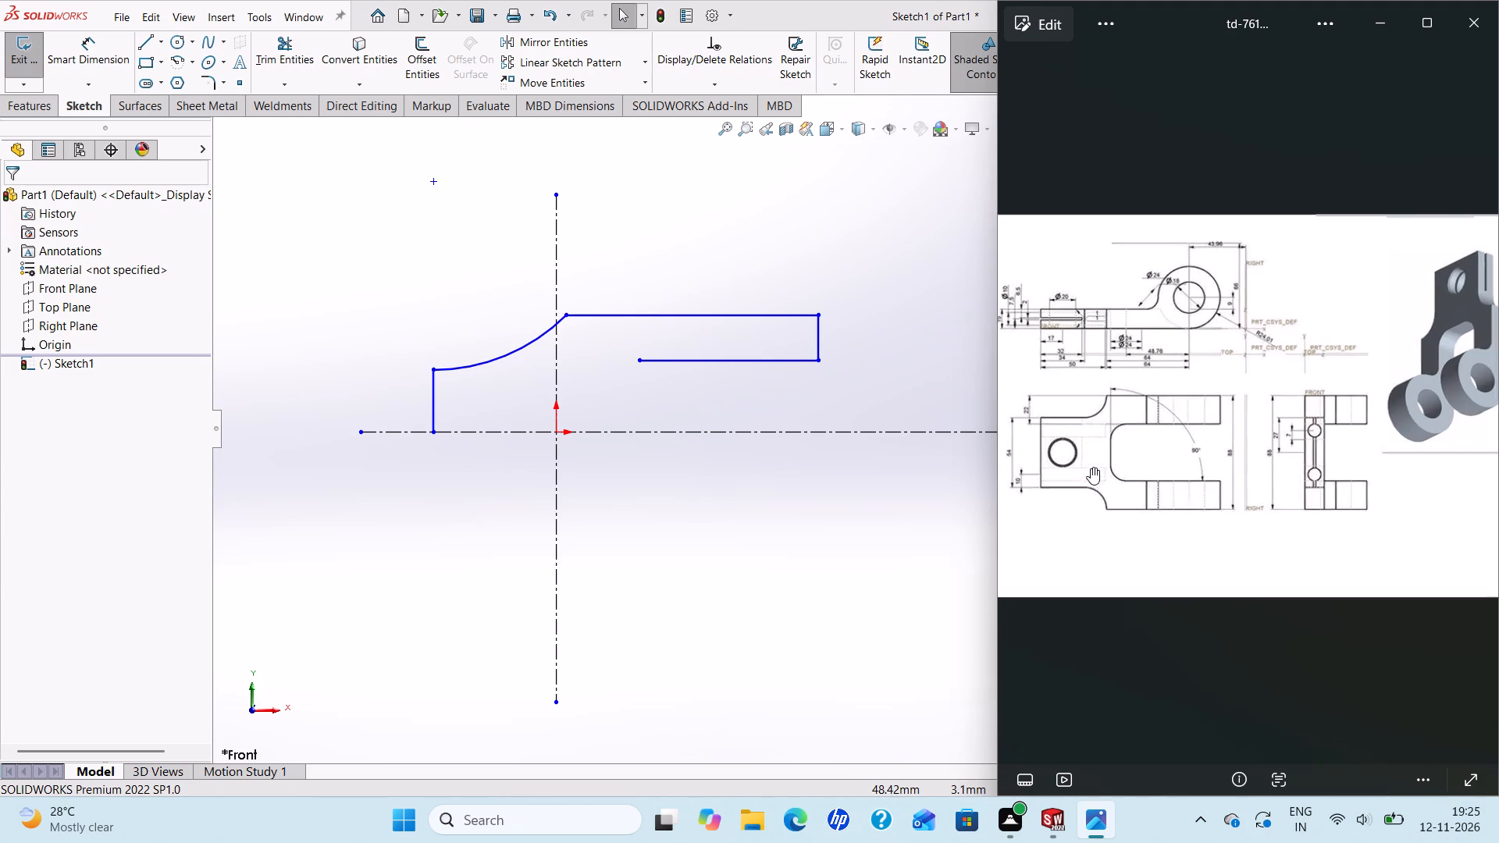
{"action": "scroll", "coordinate": [1091, 468], "scroll_direction": "up", "scroll_amount": 3}
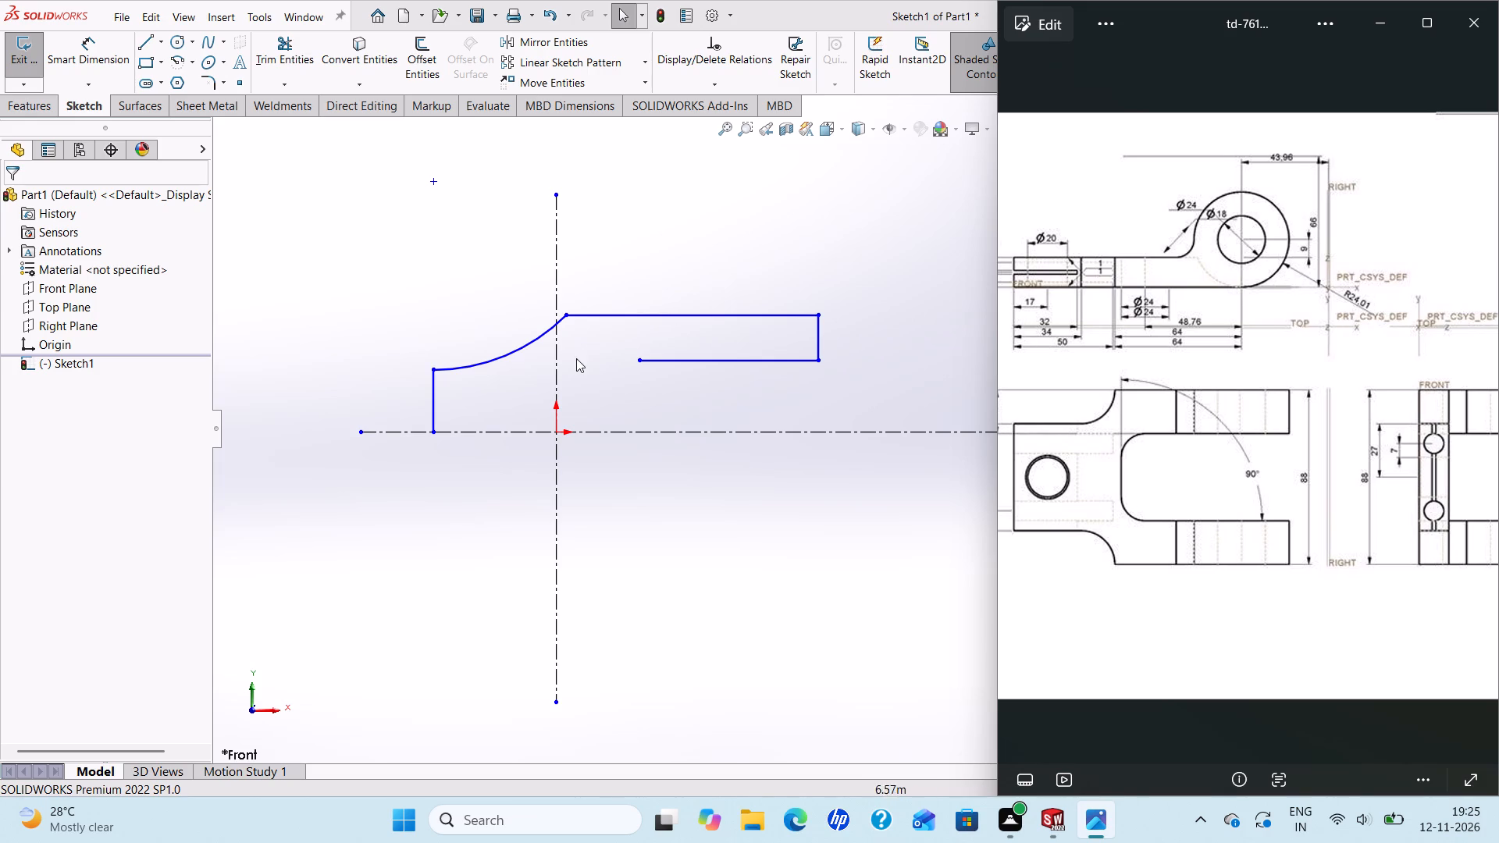
{"action": "left_click", "coordinate": [512, 355]}
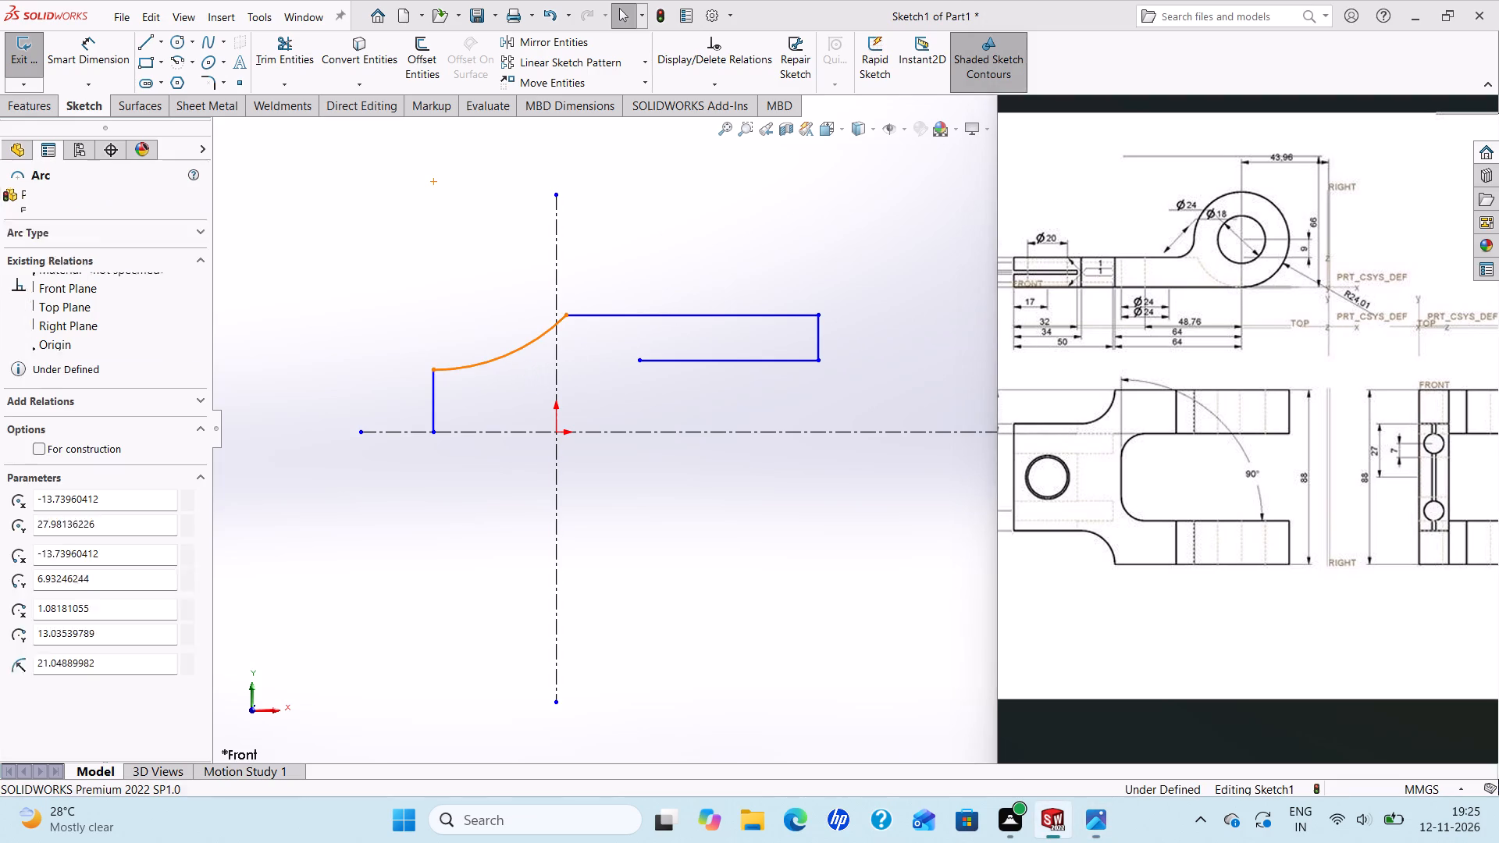
{"action": "key", "text": "Delete"}
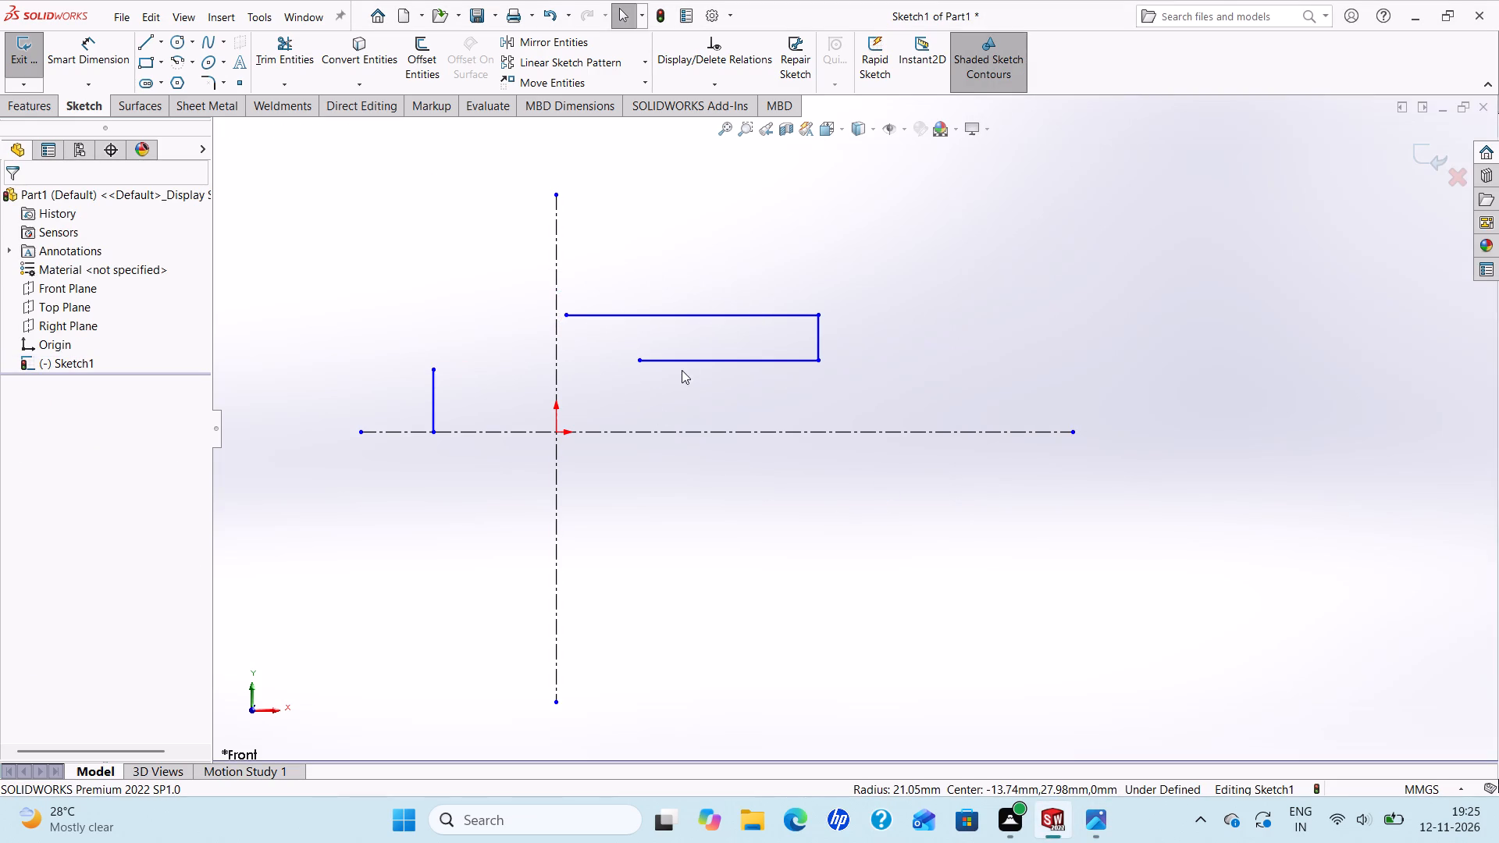
Sketch a horizontal line about 11 mm long from the short vertical line's top, continued by a sloped line about 7 mm long to the upper line's start.
{"action": "left_click", "coordinate": [141, 40]}
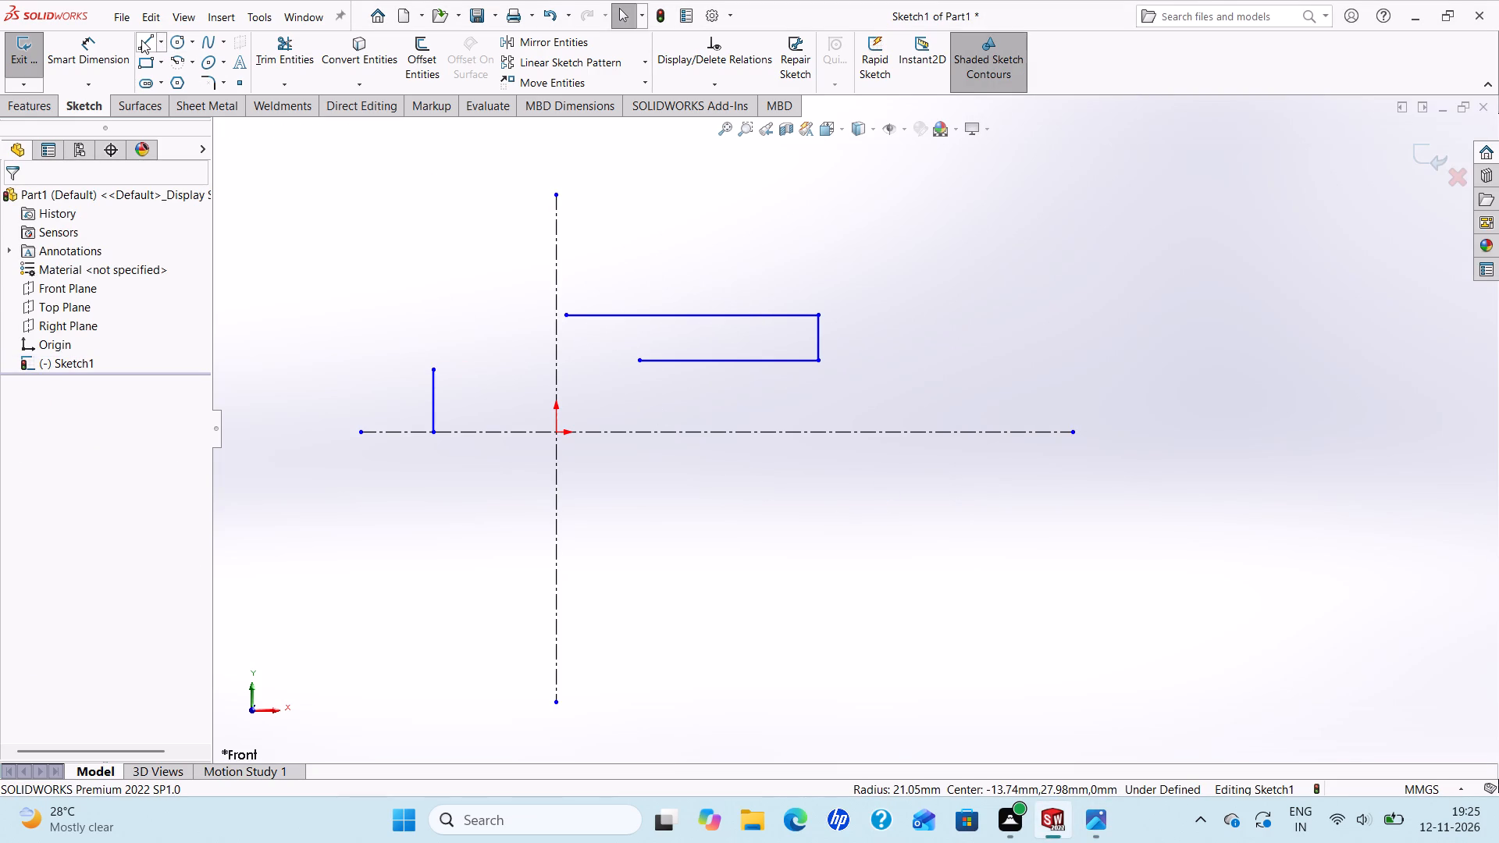
{"action": "left_click", "coordinate": [435, 368]}
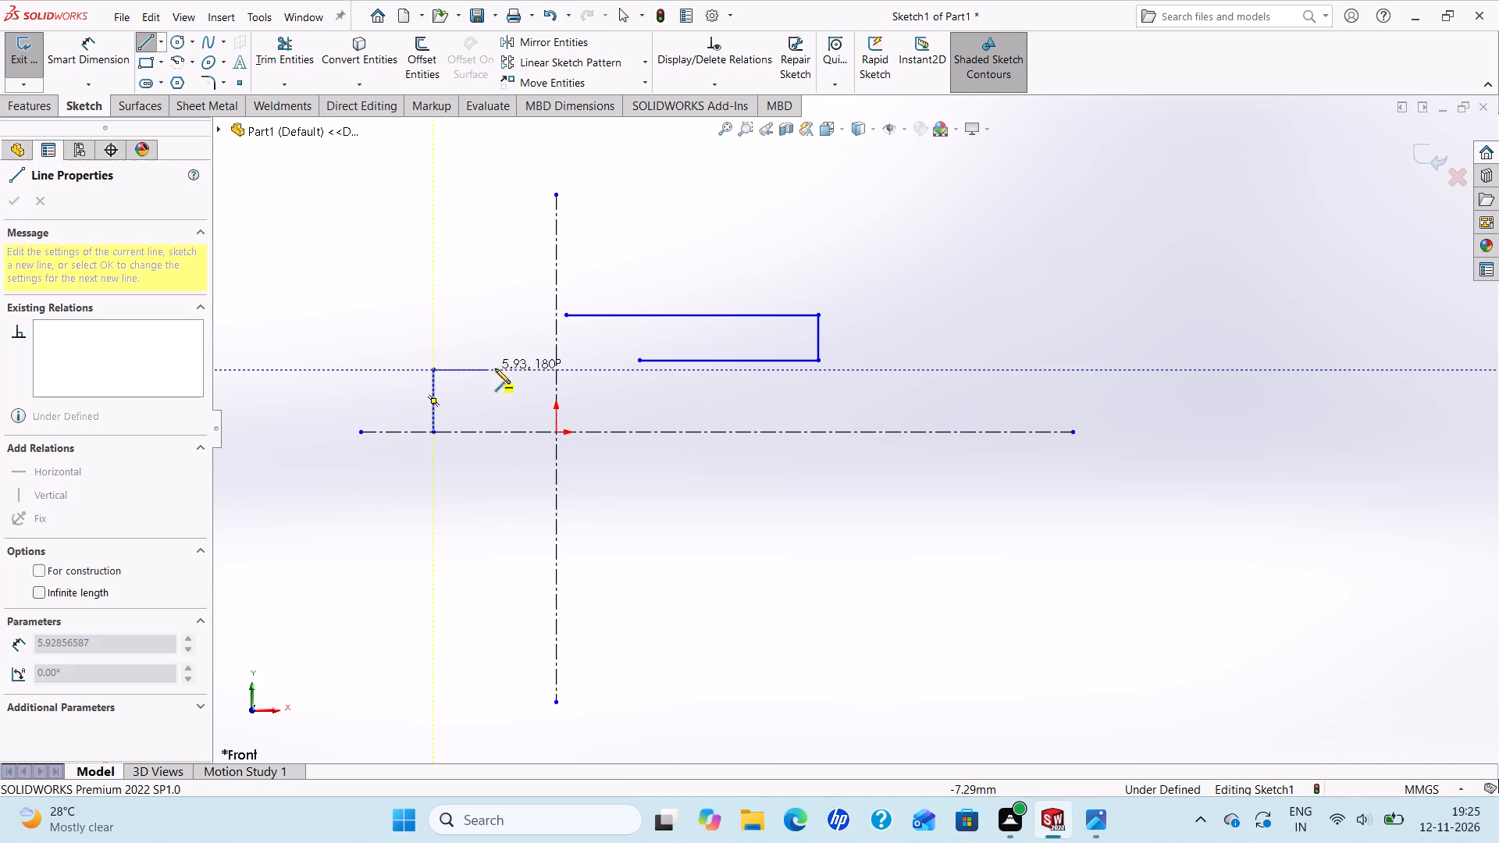
{"action": "left_click", "coordinate": [529, 368]}
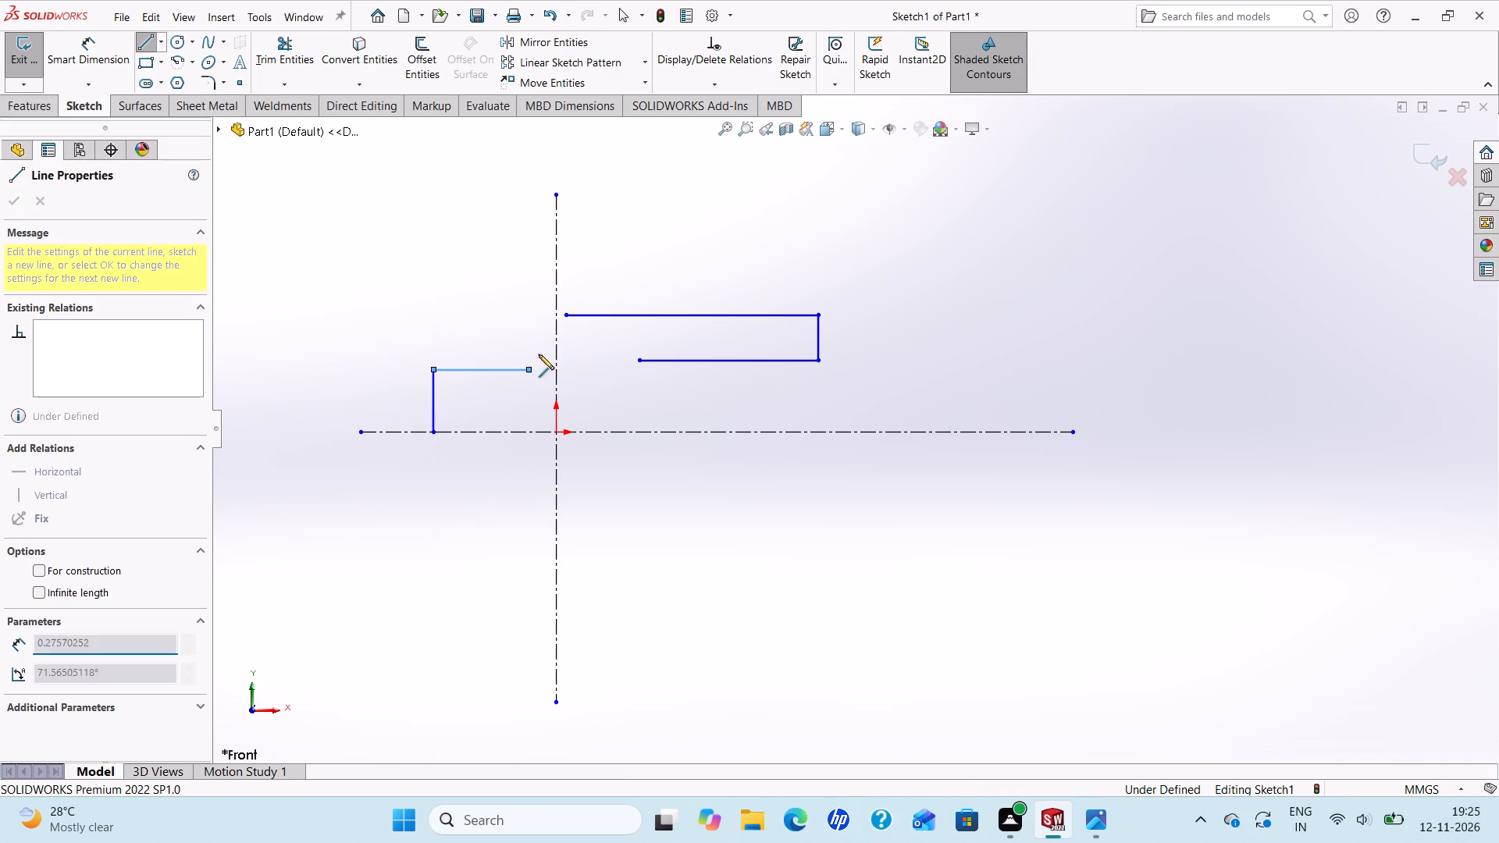
{"action": "left_click", "coordinate": [568, 316]}
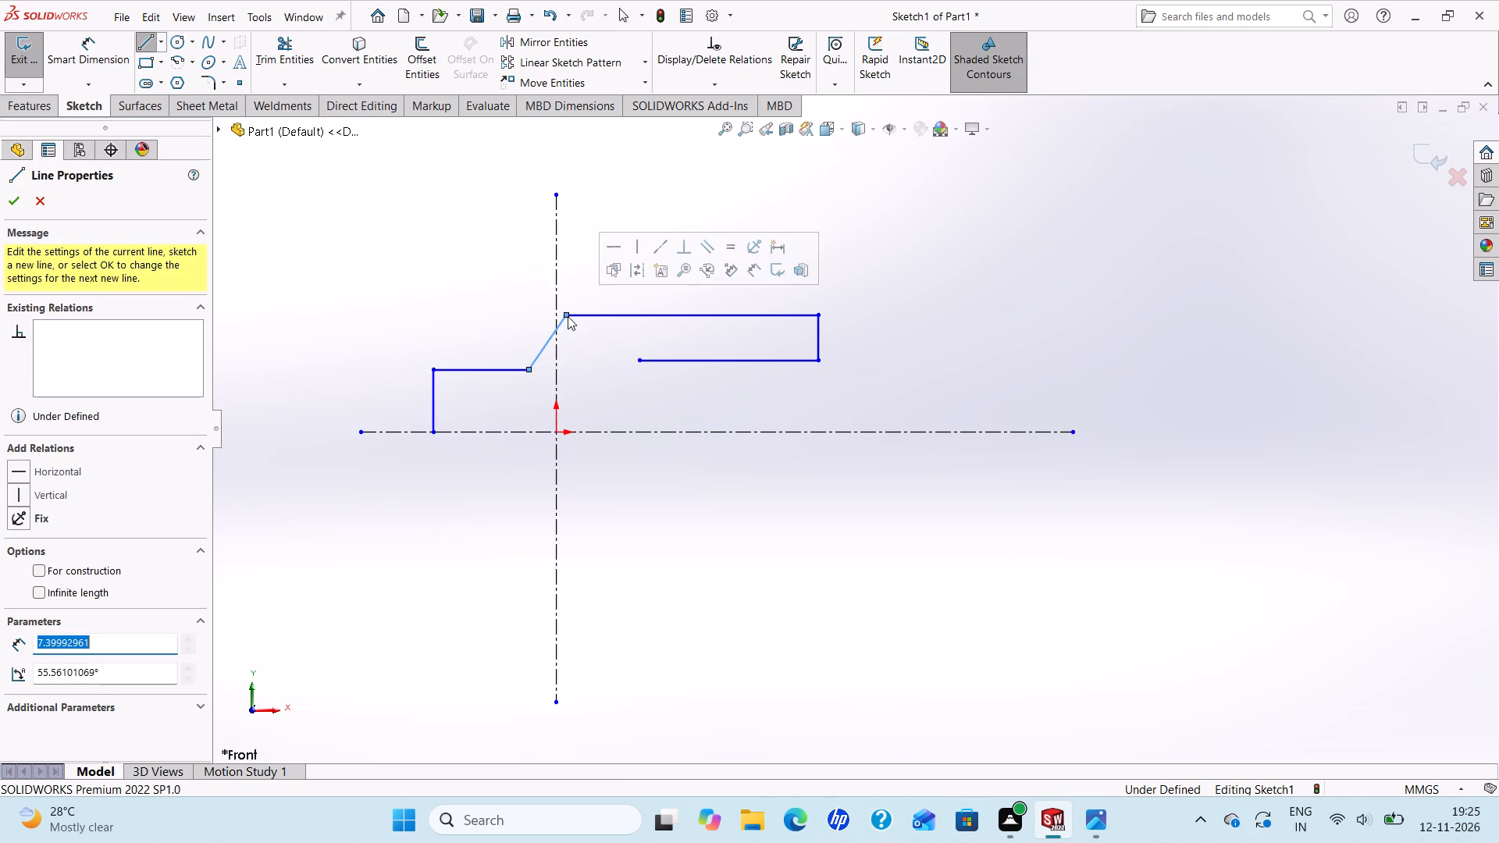
{"action": "right_click", "coordinate": [568, 315]}
{"action": "left_click", "coordinate": [611, 326]}
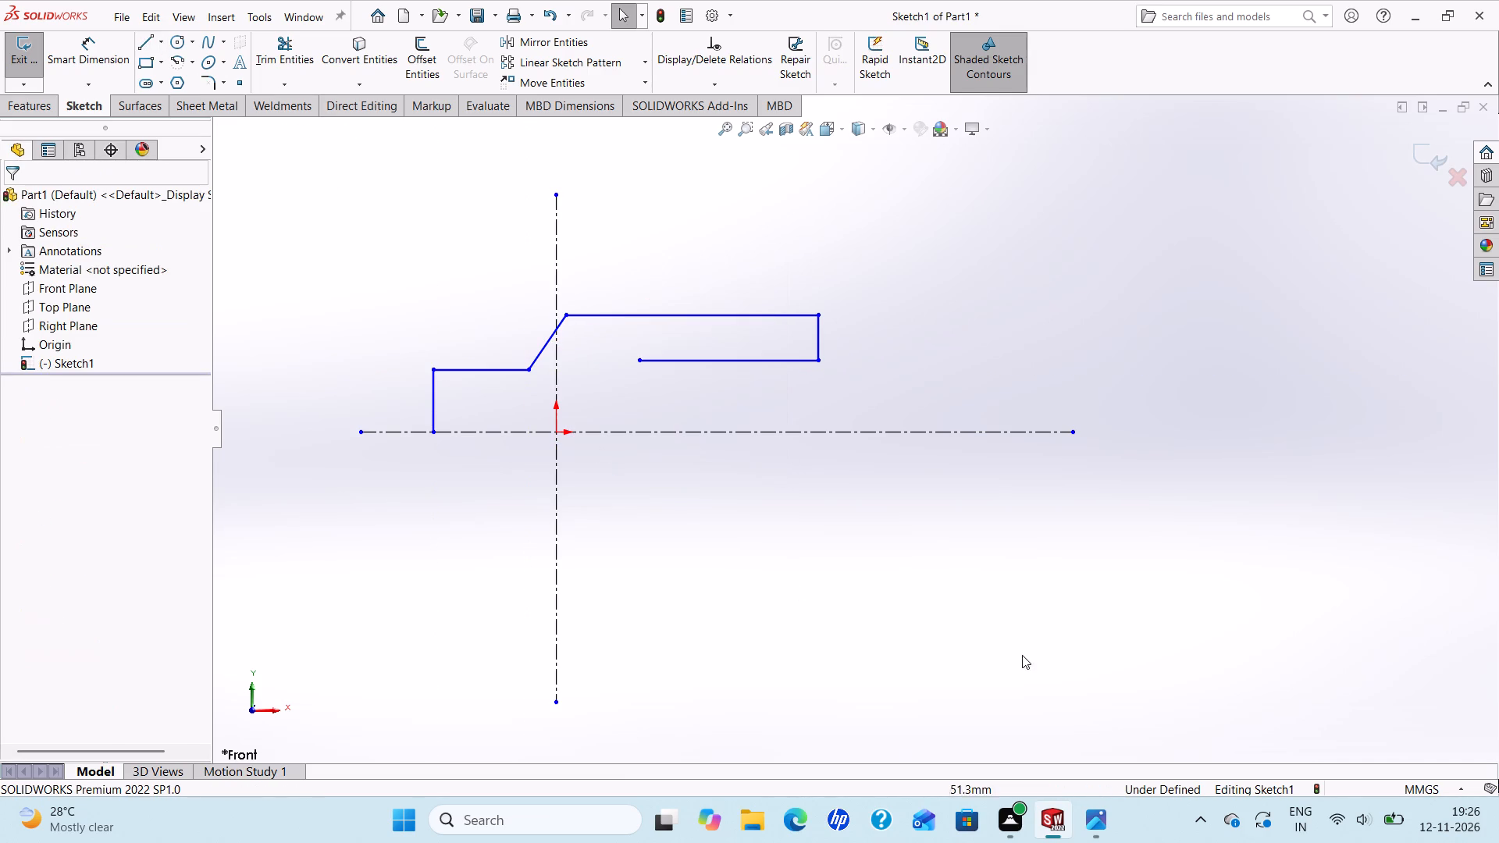
Compare the outline with the reference drawing and delete the sloped connecting line.
{"action": "left_click", "coordinate": [1096, 810]}
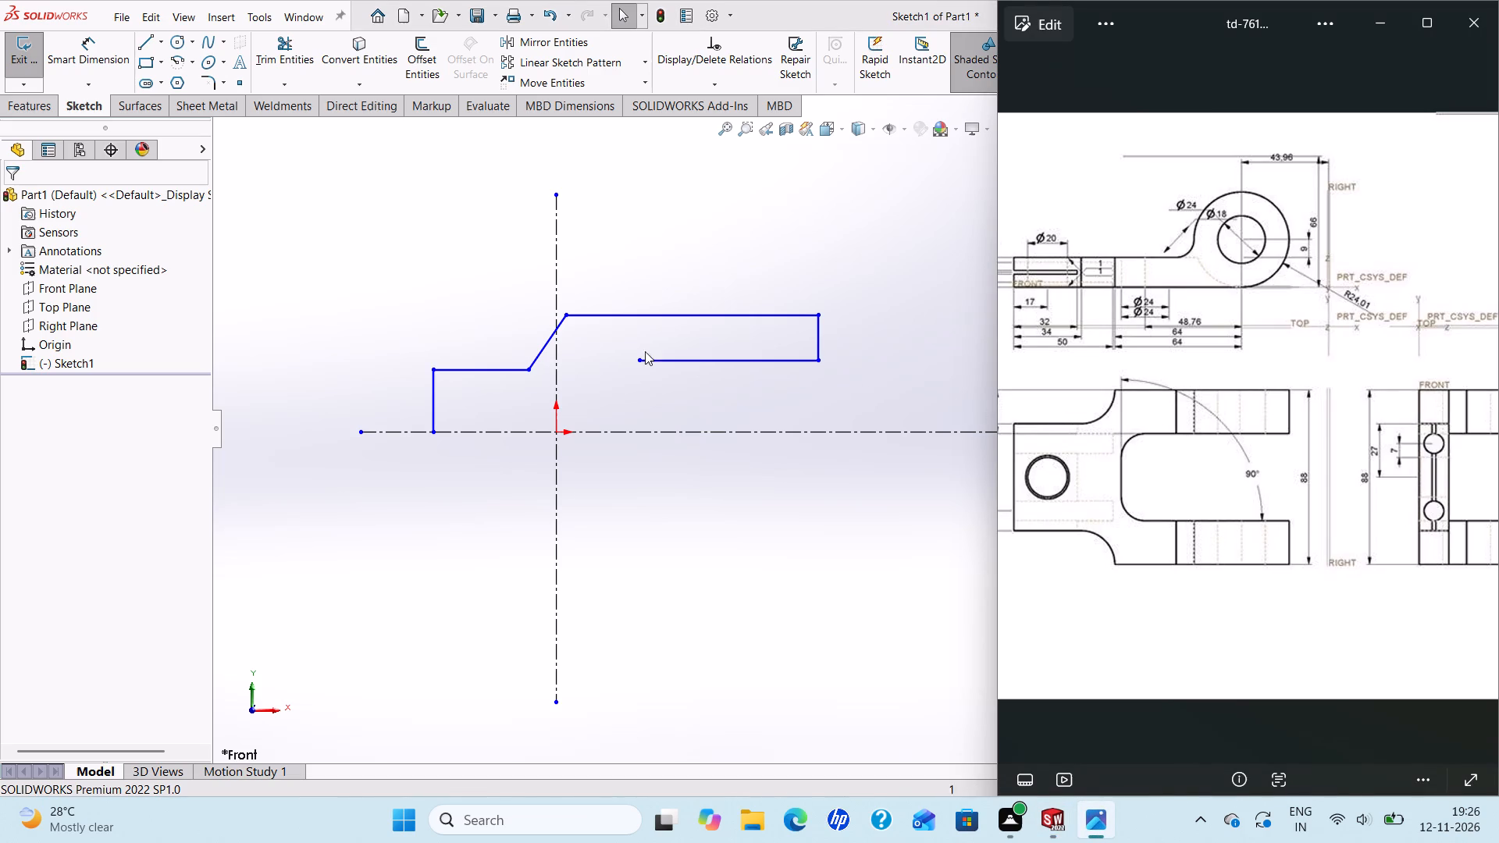
{"action": "left_click", "coordinate": [547, 347]}
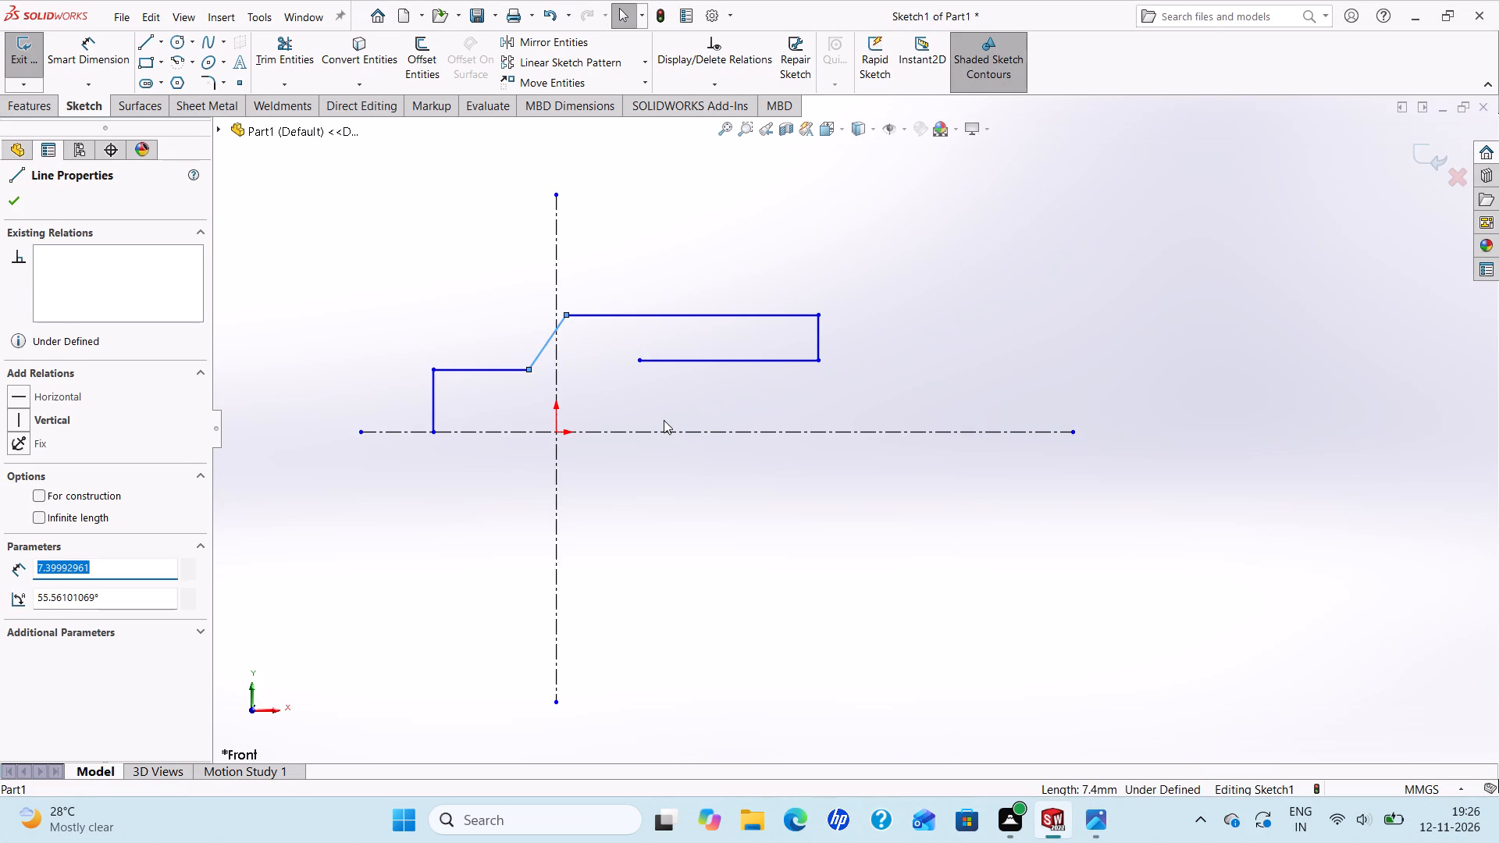
{"action": "key", "text": "Delete"}
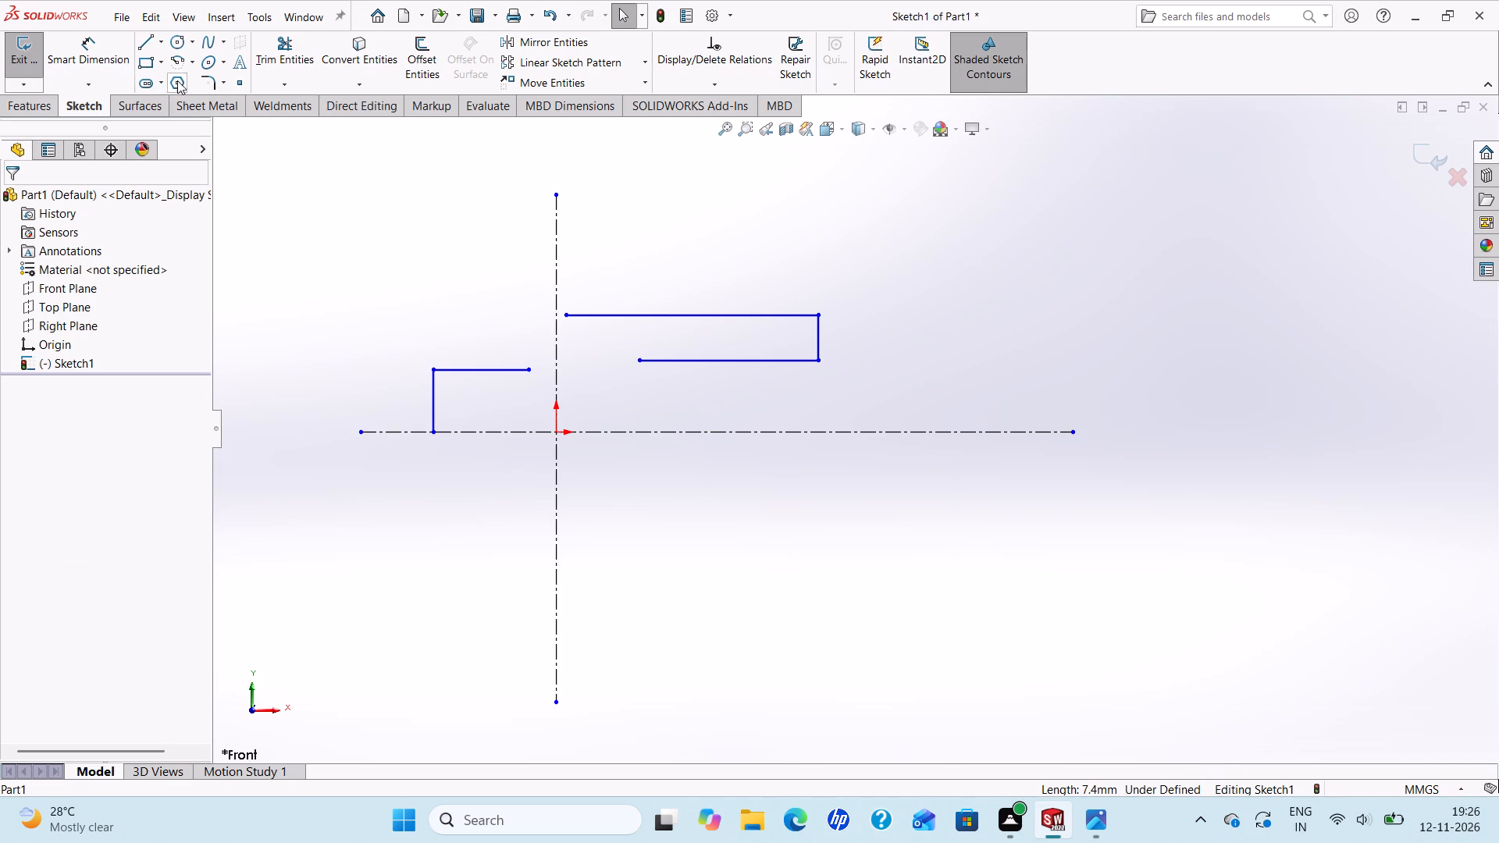
Examine the reference drawing's plan and side views for the shoulder curve shape and the clevis dimensions.
{"action": "left_click", "coordinate": [214, 79]}
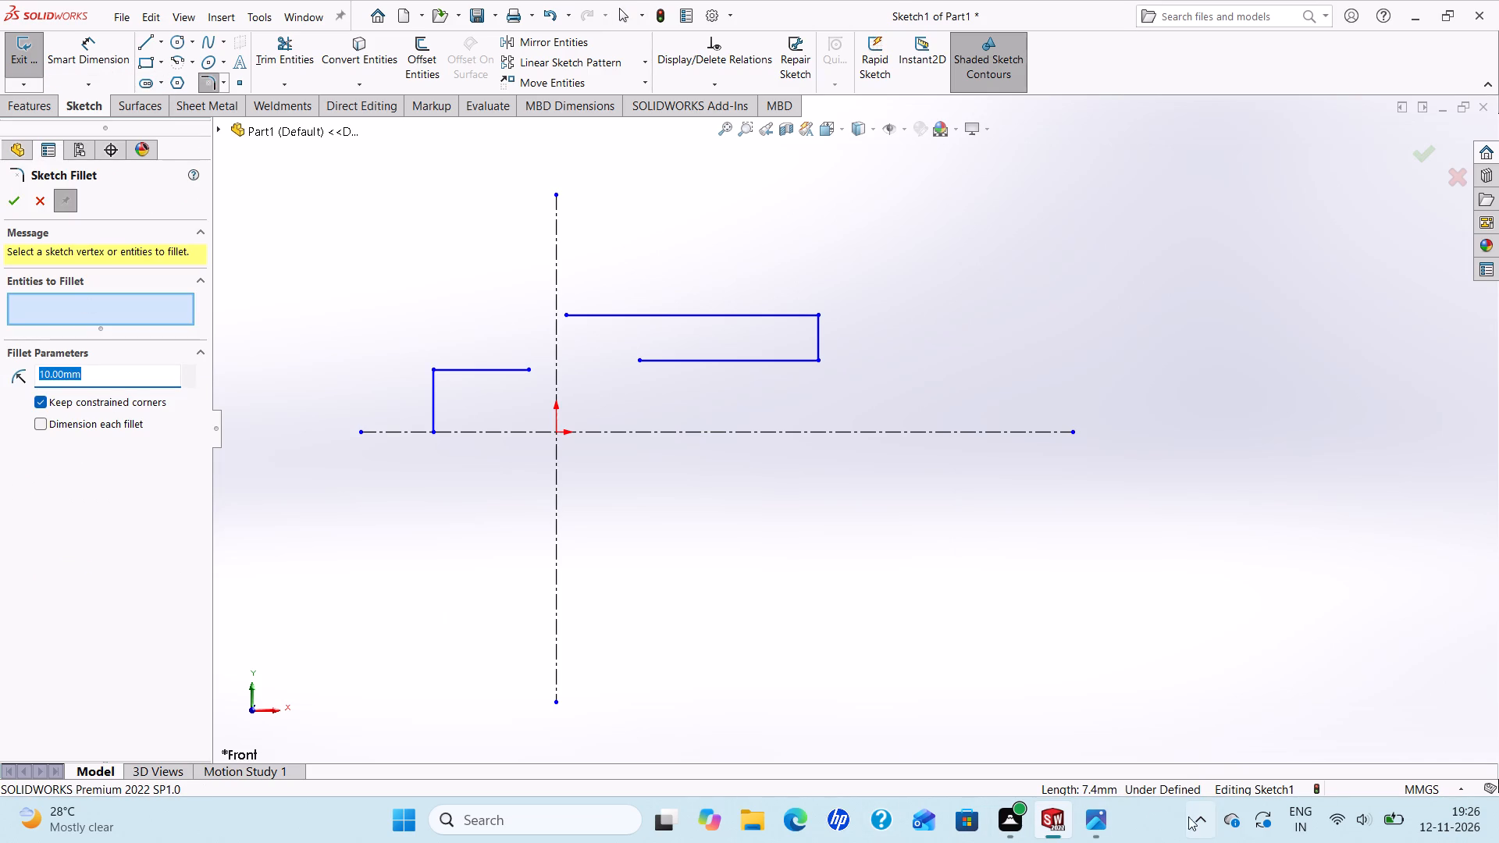
{"action": "left_click", "coordinate": [1105, 820]}
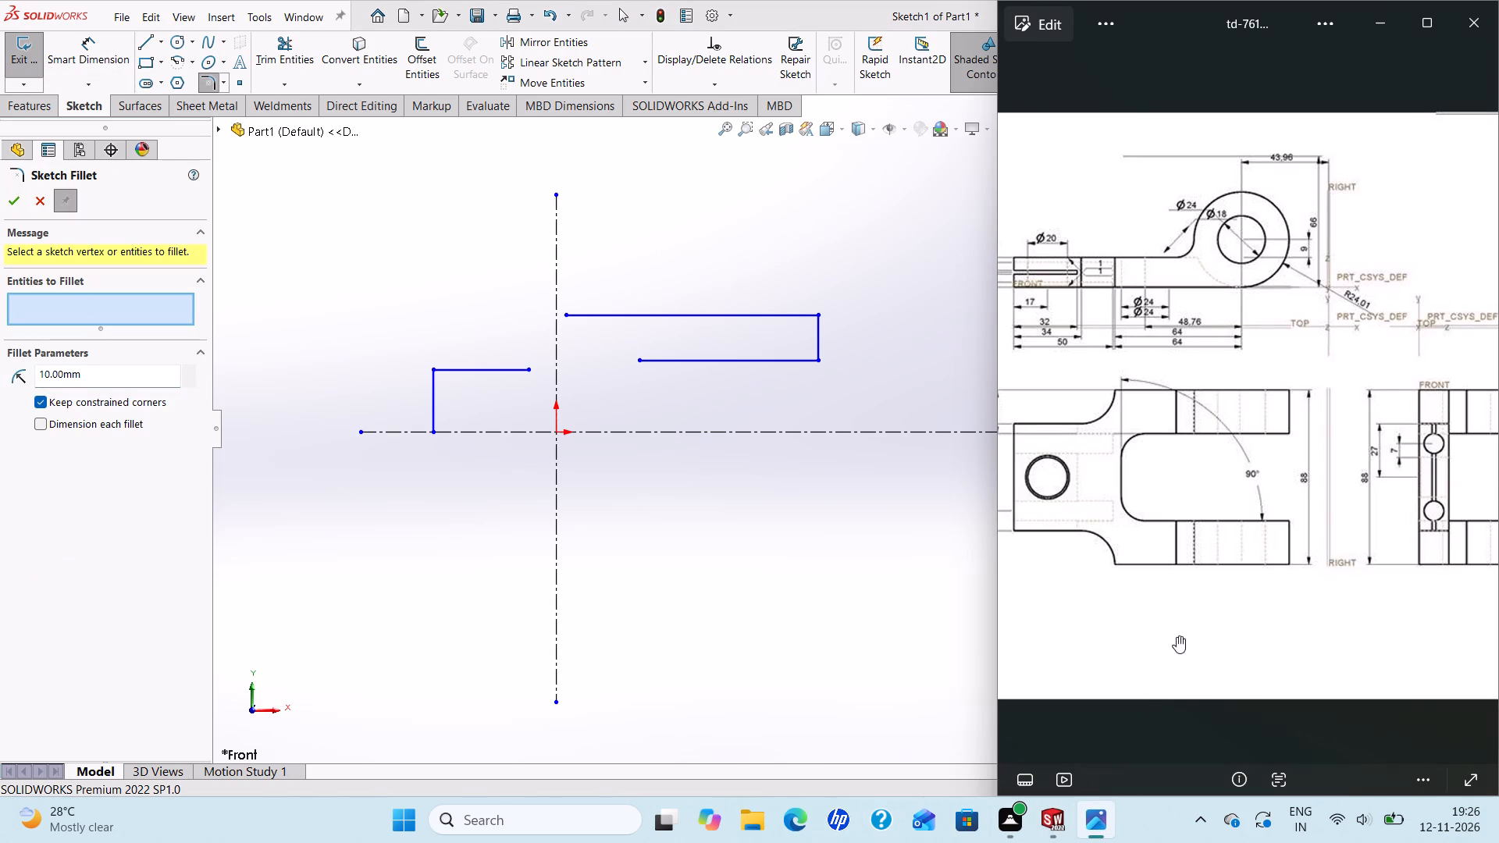
{"action": "scroll", "coordinate": [1066, 416], "scroll_direction": "up", "scroll_amount": 2}
{"action": "scroll", "coordinate": [1066, 416], "scroll_direction": "down", "scroll_amount": 2}
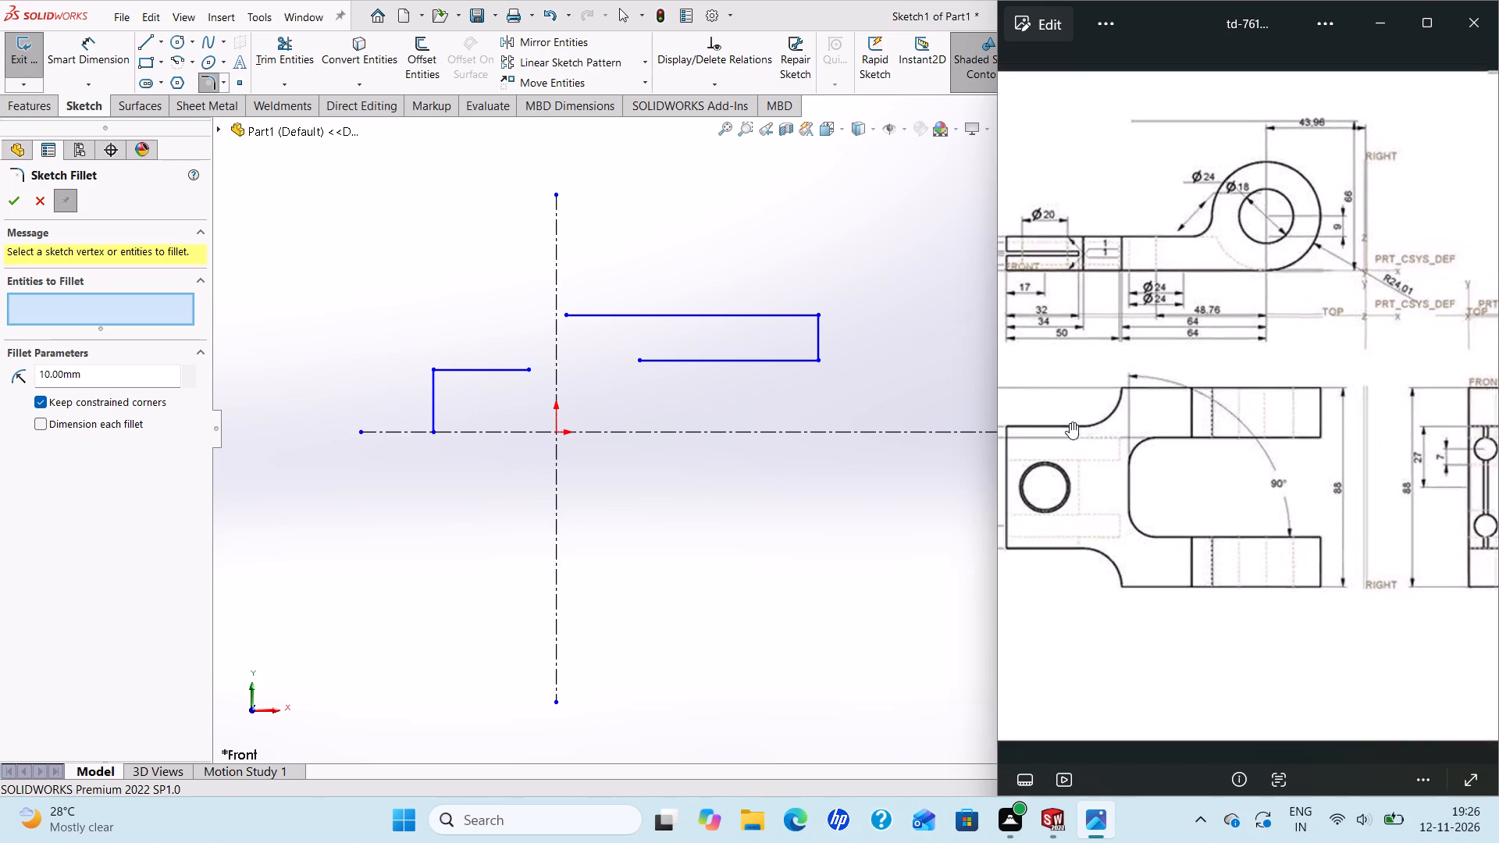
{"action": "scroll", "coordinate": [1070, 422], "scroll_direction": "down", "scroll_amount": 4}
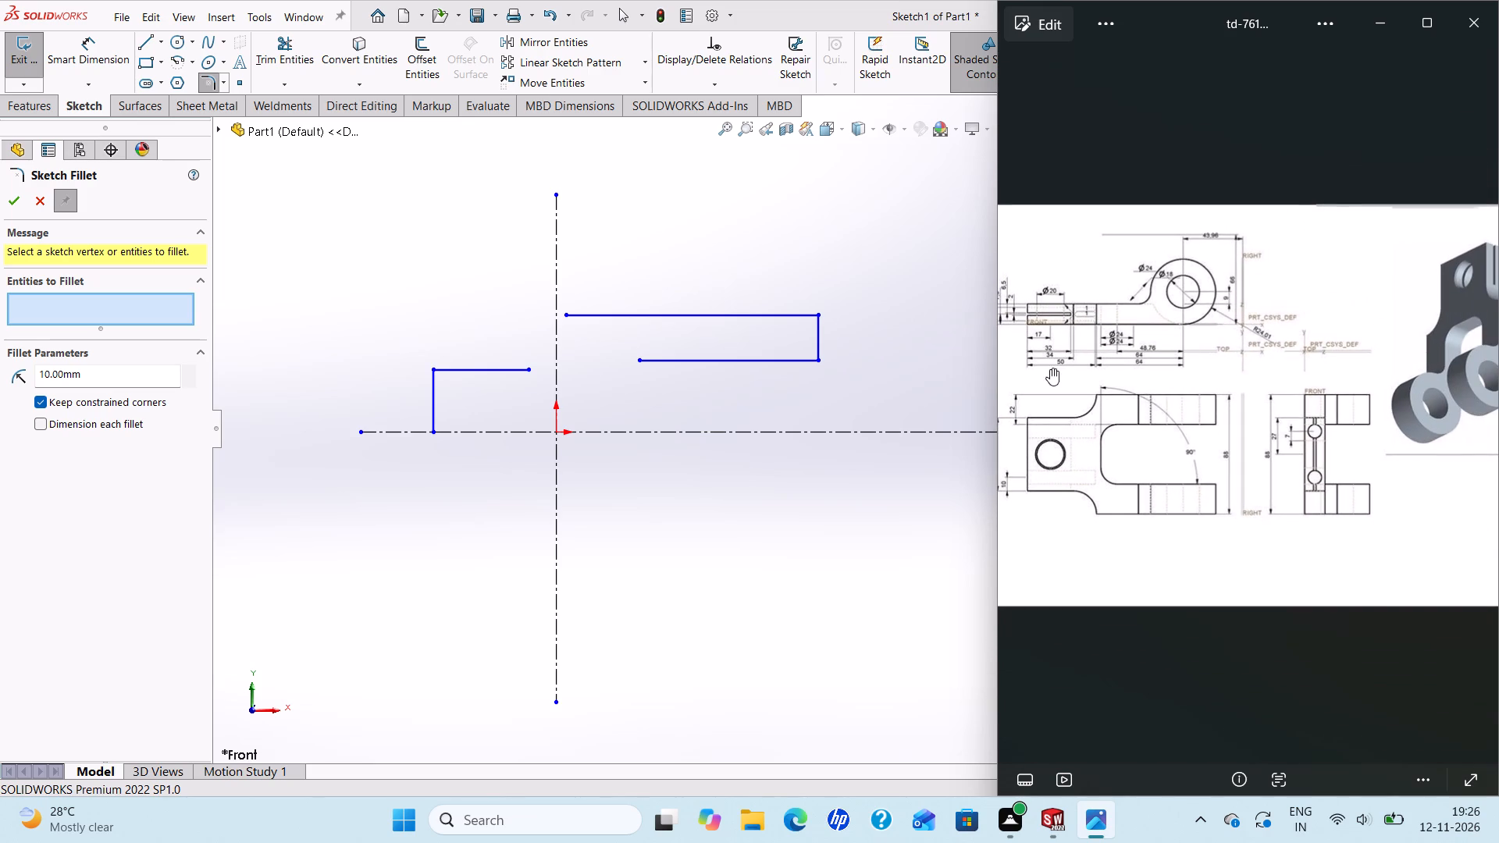
{"action": "scroll", "coordinate": [1011, 466], "scroll_direction": "up", "scroll_amount": 1}
{"action": "scroll", "coordinate": [1012, 466], "scroll_direction": "down", "scroll_amount": 1}
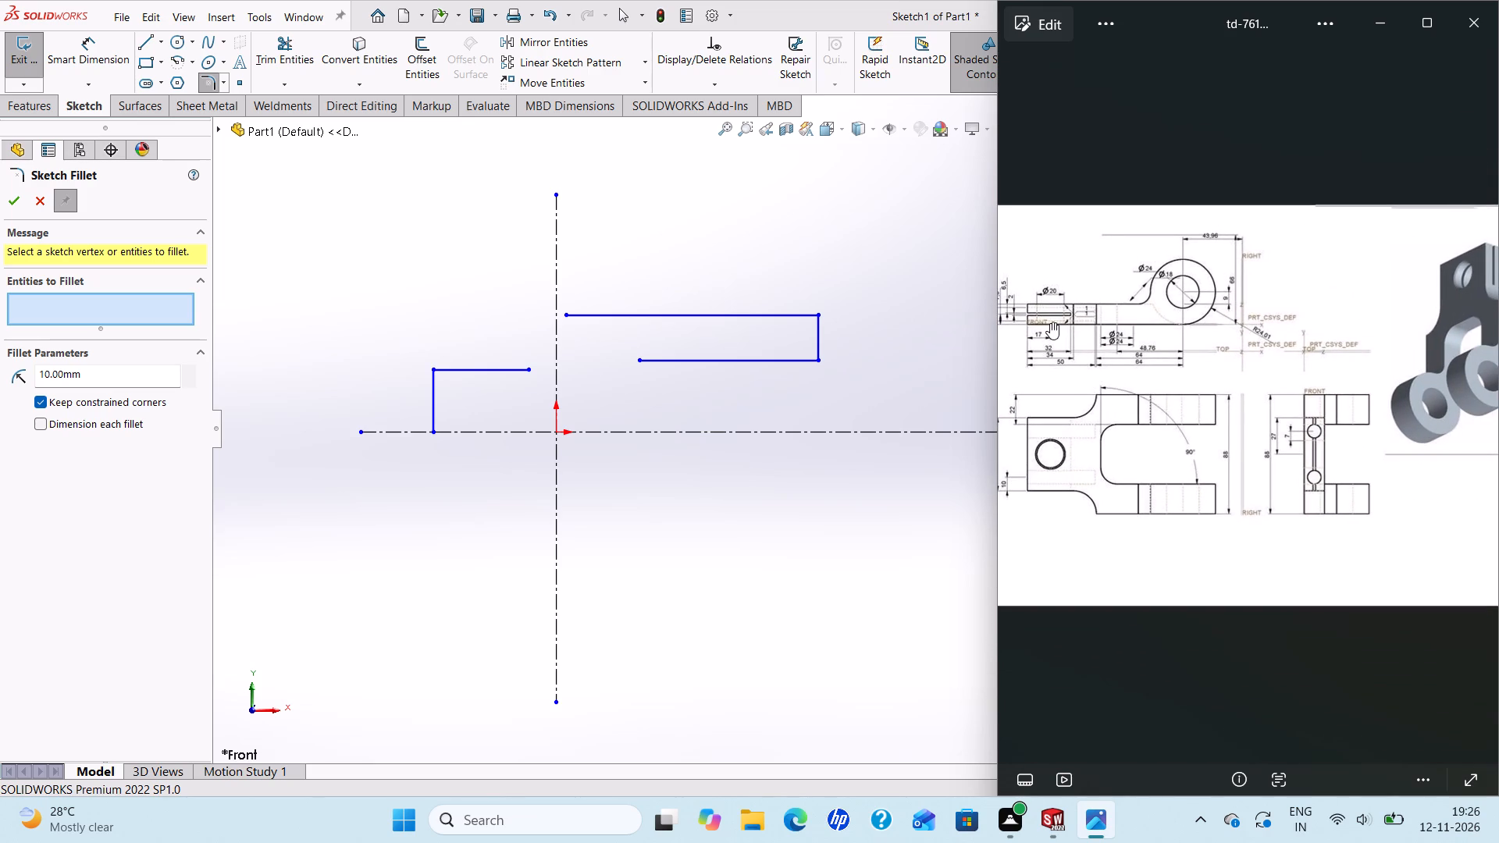
{"action": "scroll", "coordinate": [1050, 322], "scroll_direction": "up", "scroll_amount": 5}
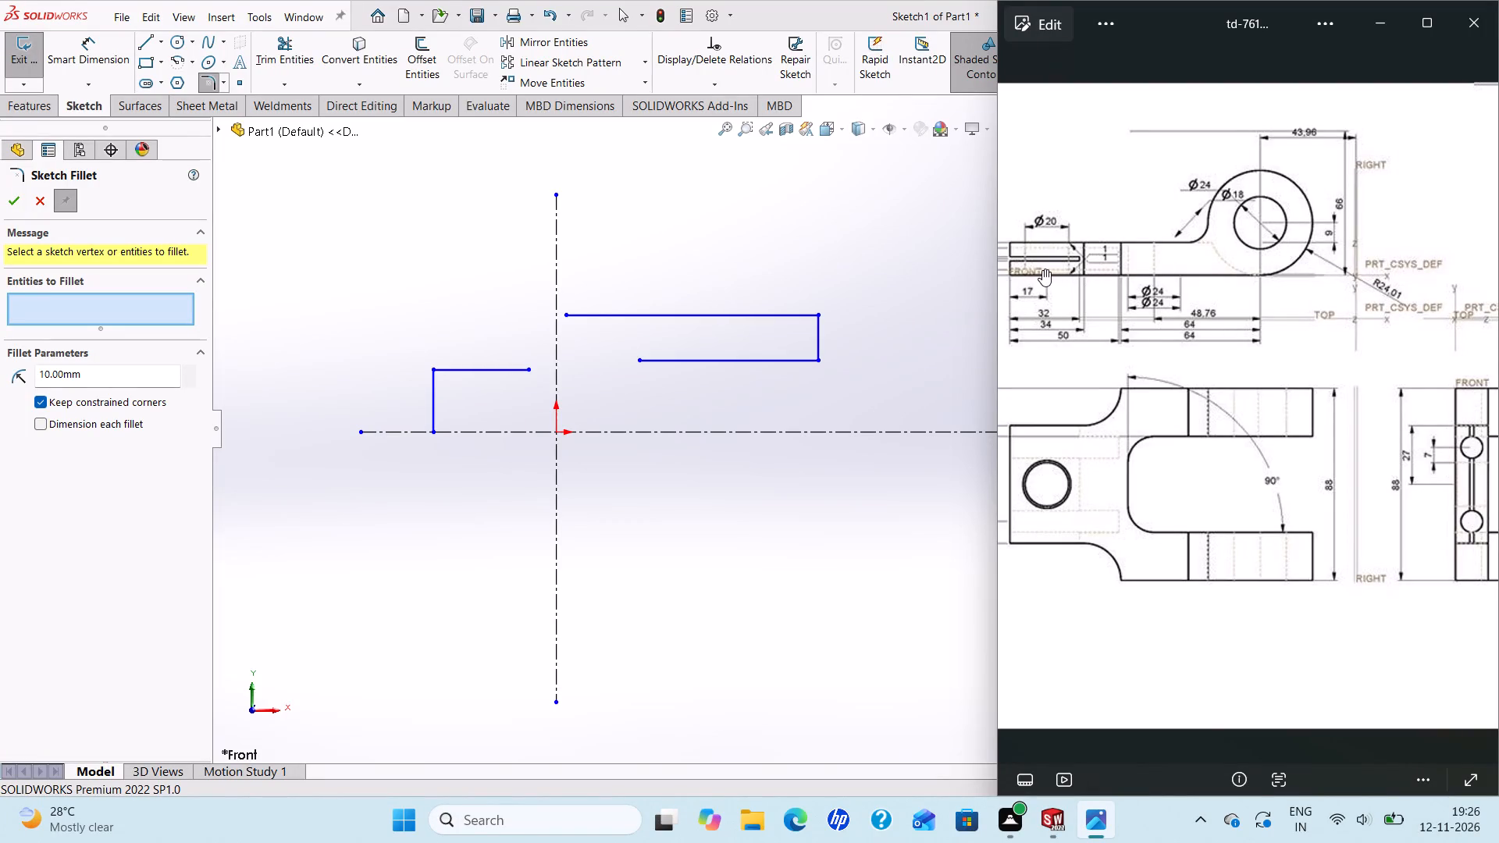
{"action": "scroll", "coordinate": [1042, 269], "scroll_direction": "up", "scroll_amount": 2}
{"action": "scroll", "coordinate": [1012, 298], "scroll_direction": "down", "scroll_amount": 1}
{"action": "scroll", "coordinate": [1020, 301], "scroll_direction": "up", "scroll_amount": 3}
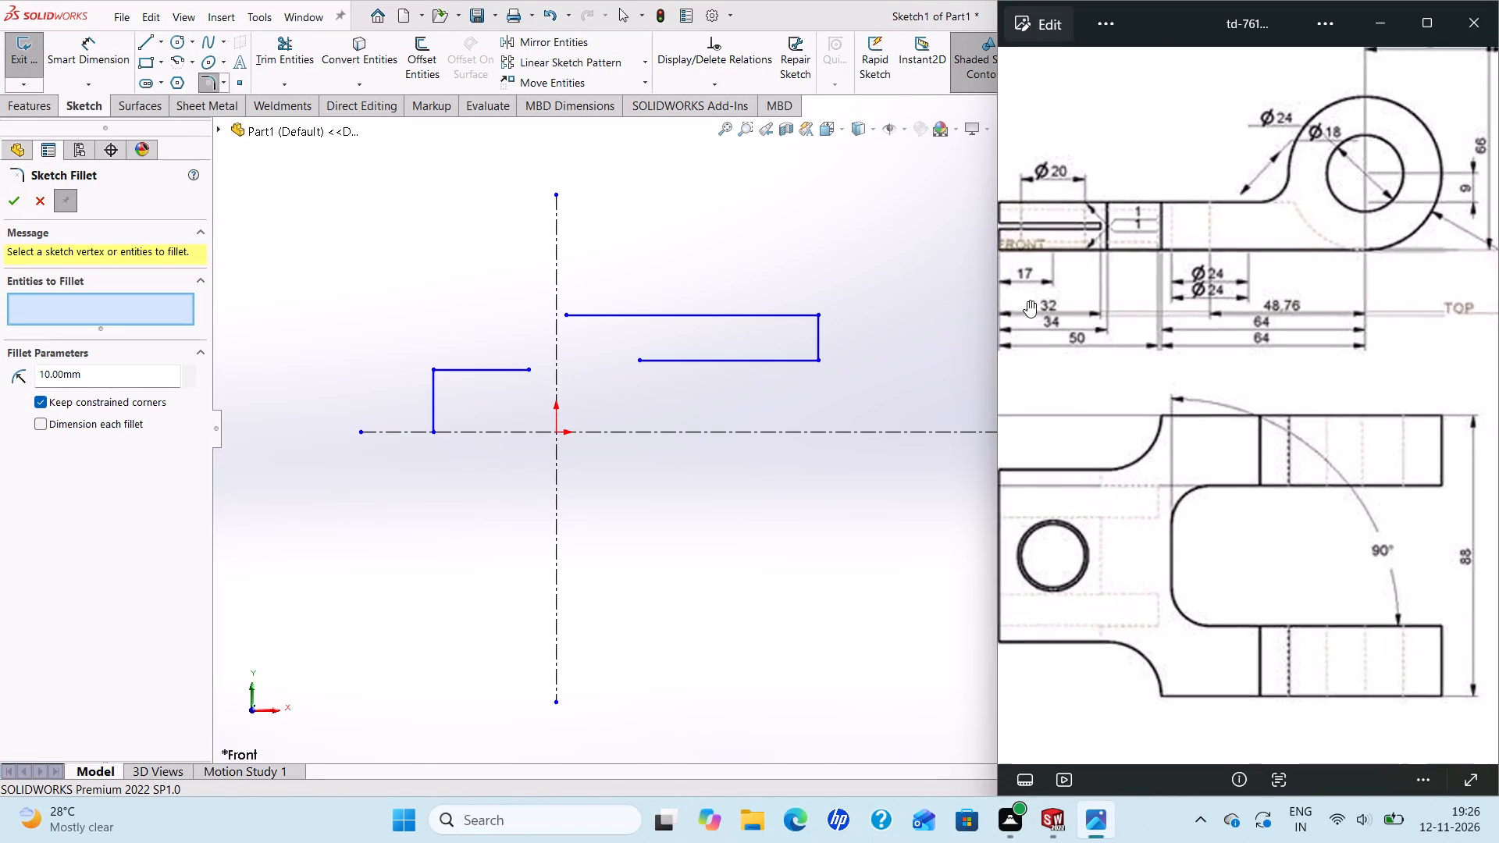
{"action": "scroll", "coordinate": [1031, 301], "scroll_direction": "down", "scroll_amount": 6}
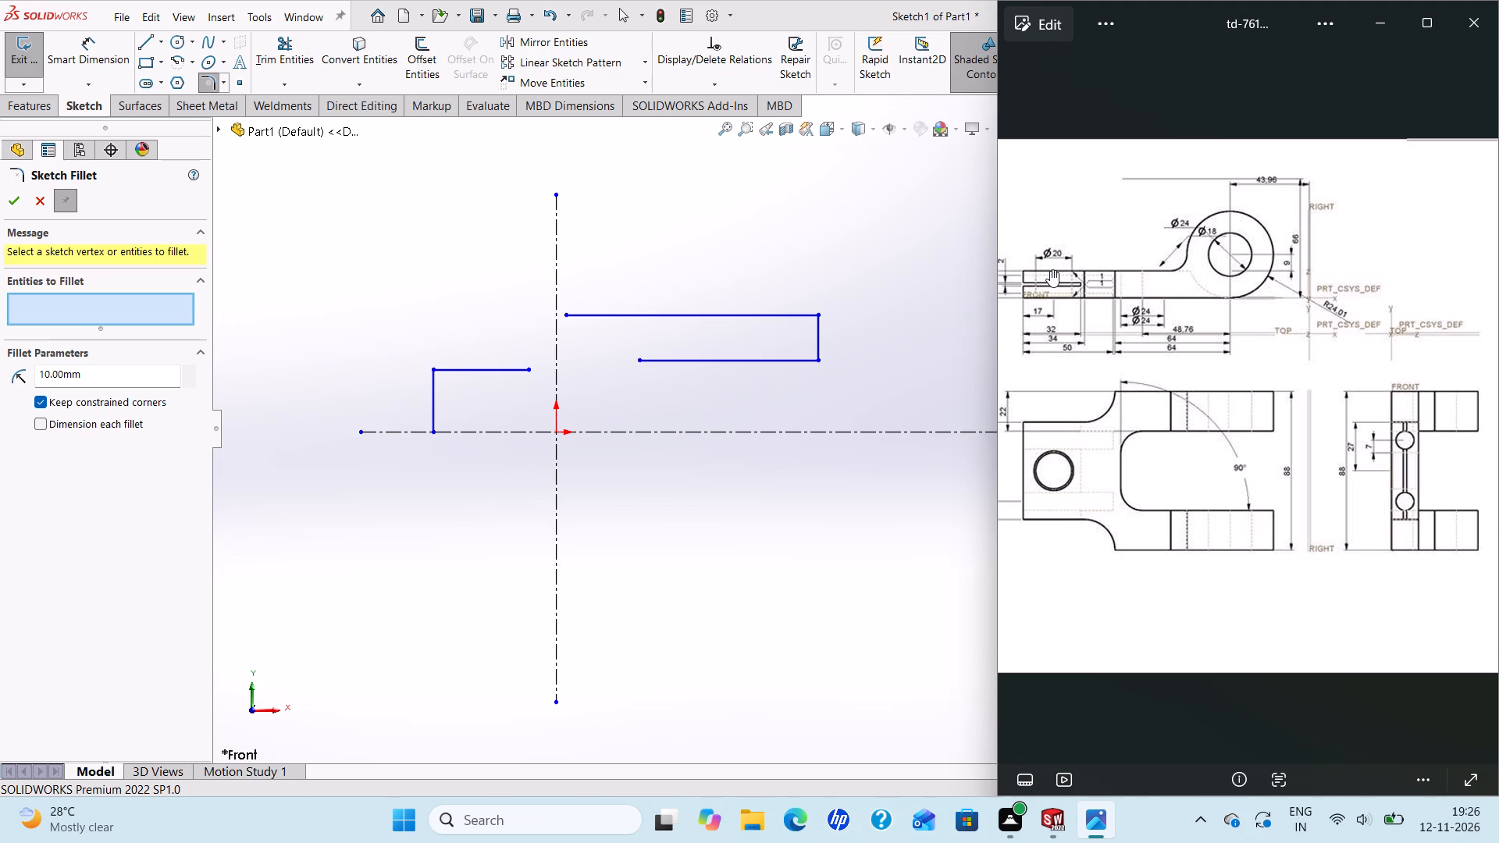
{"action": "scroll", "coordinate": [1004, 289], "scroll_direction": "up", "scroll_amount": 2}
{"action": "scroll", "coordinate": [1007, 290], "scroll_direction": "down", "scroll_amount": 5}
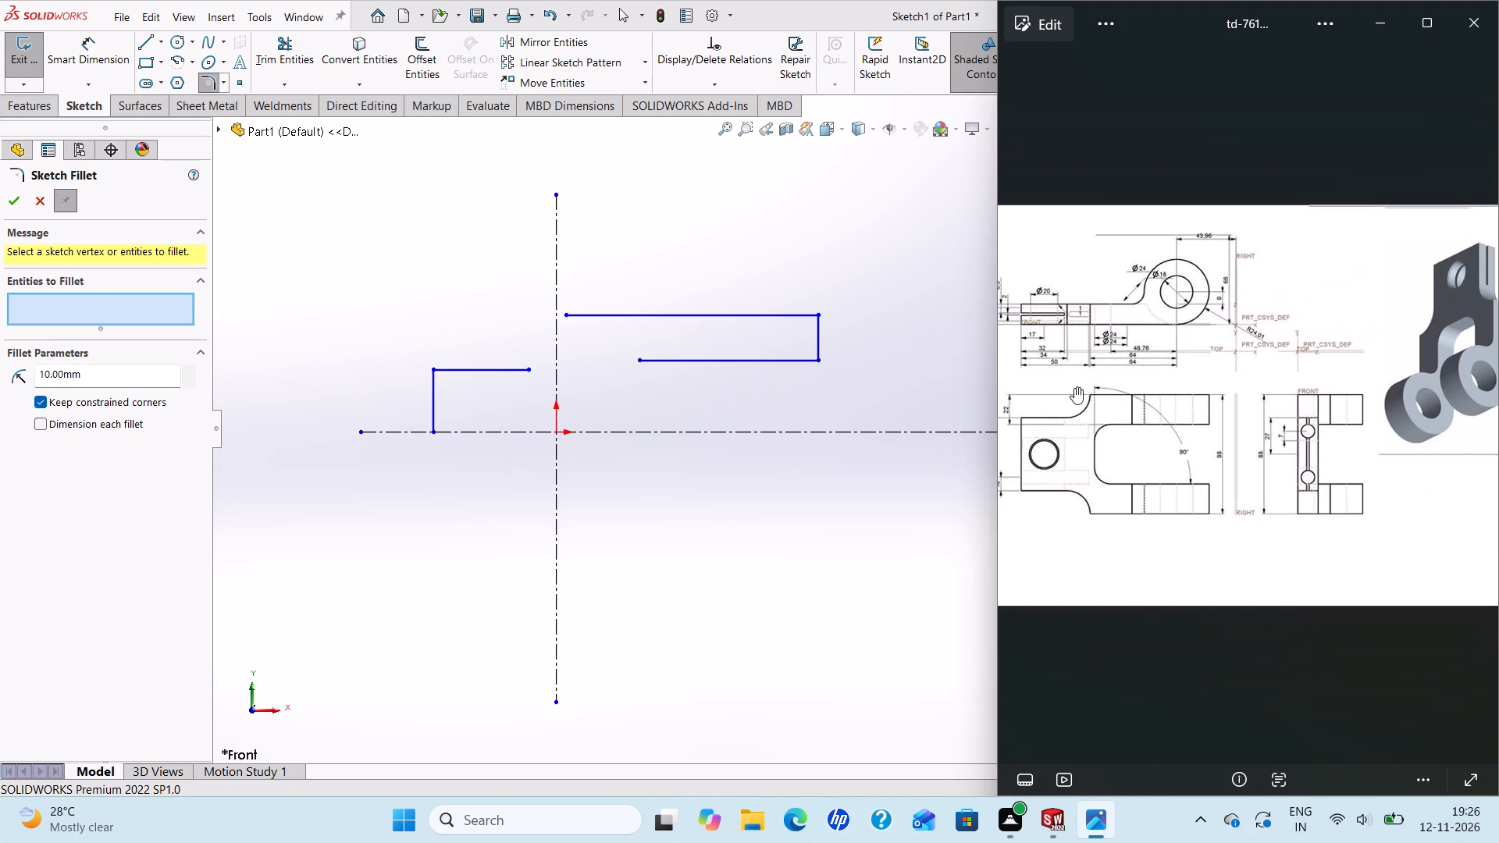
{"action": "scroll", "coordinate": [1154, 442], "scroll_direction": "down", "scroll_amount": 3}
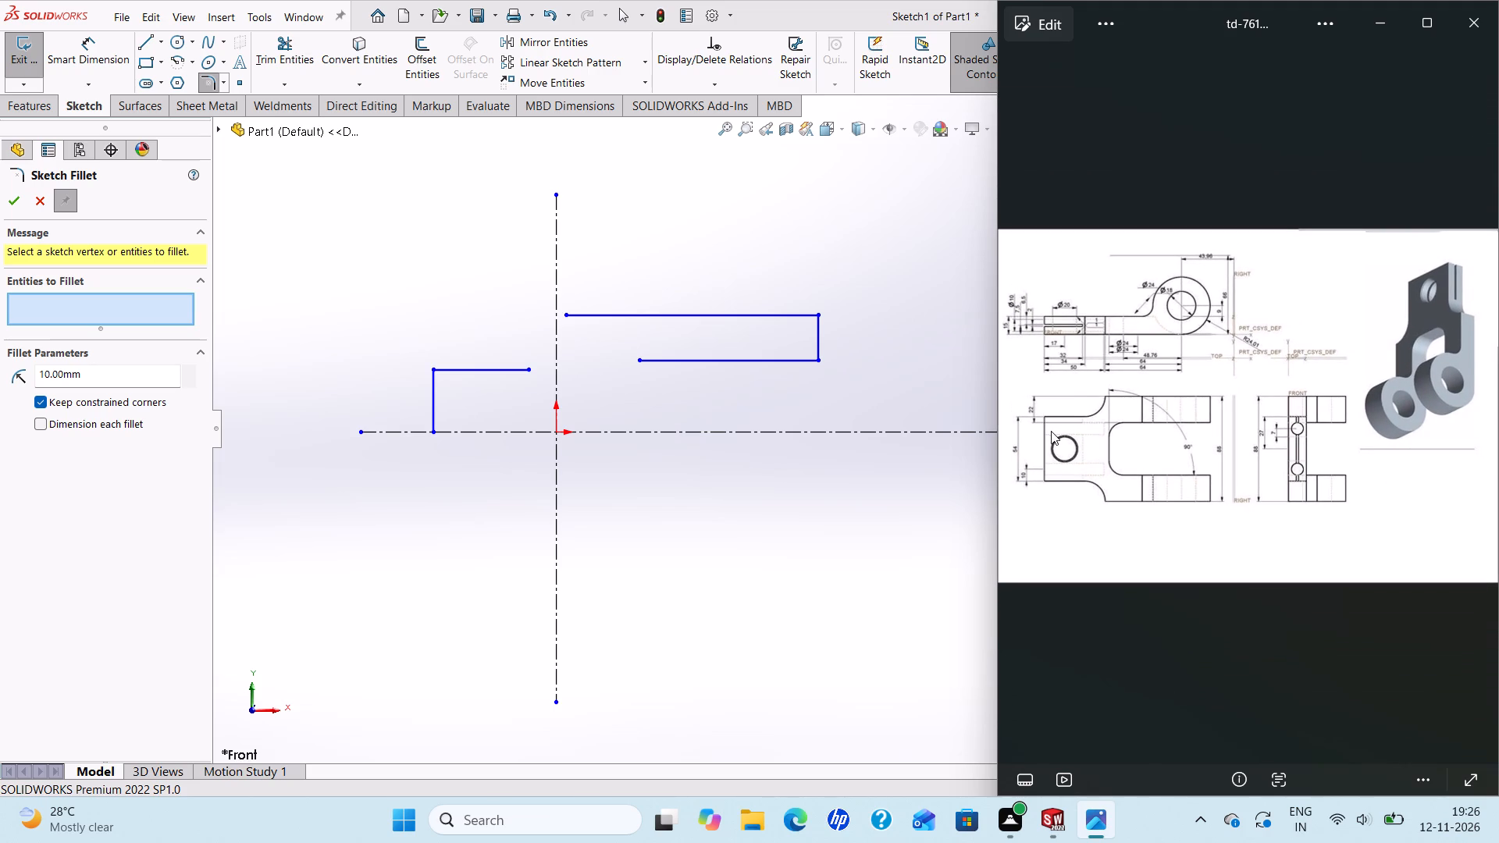
{"action": "scroll", "coordinate": [1050, 431], "scroll_direction": "up", "scroll_amount": 3}
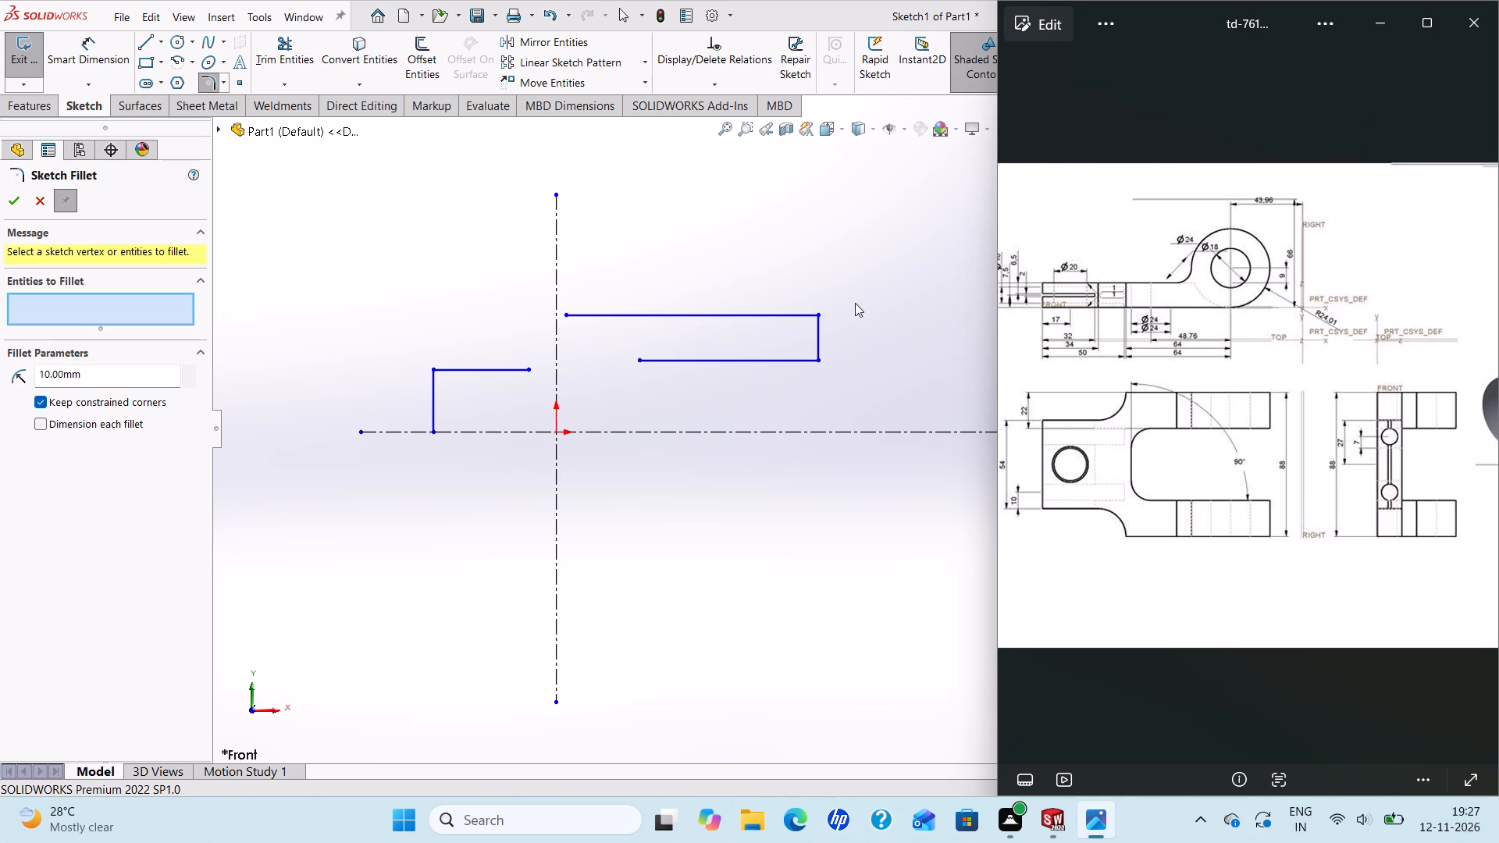
{"action": "left_click", "coordinate": [40, 204]}
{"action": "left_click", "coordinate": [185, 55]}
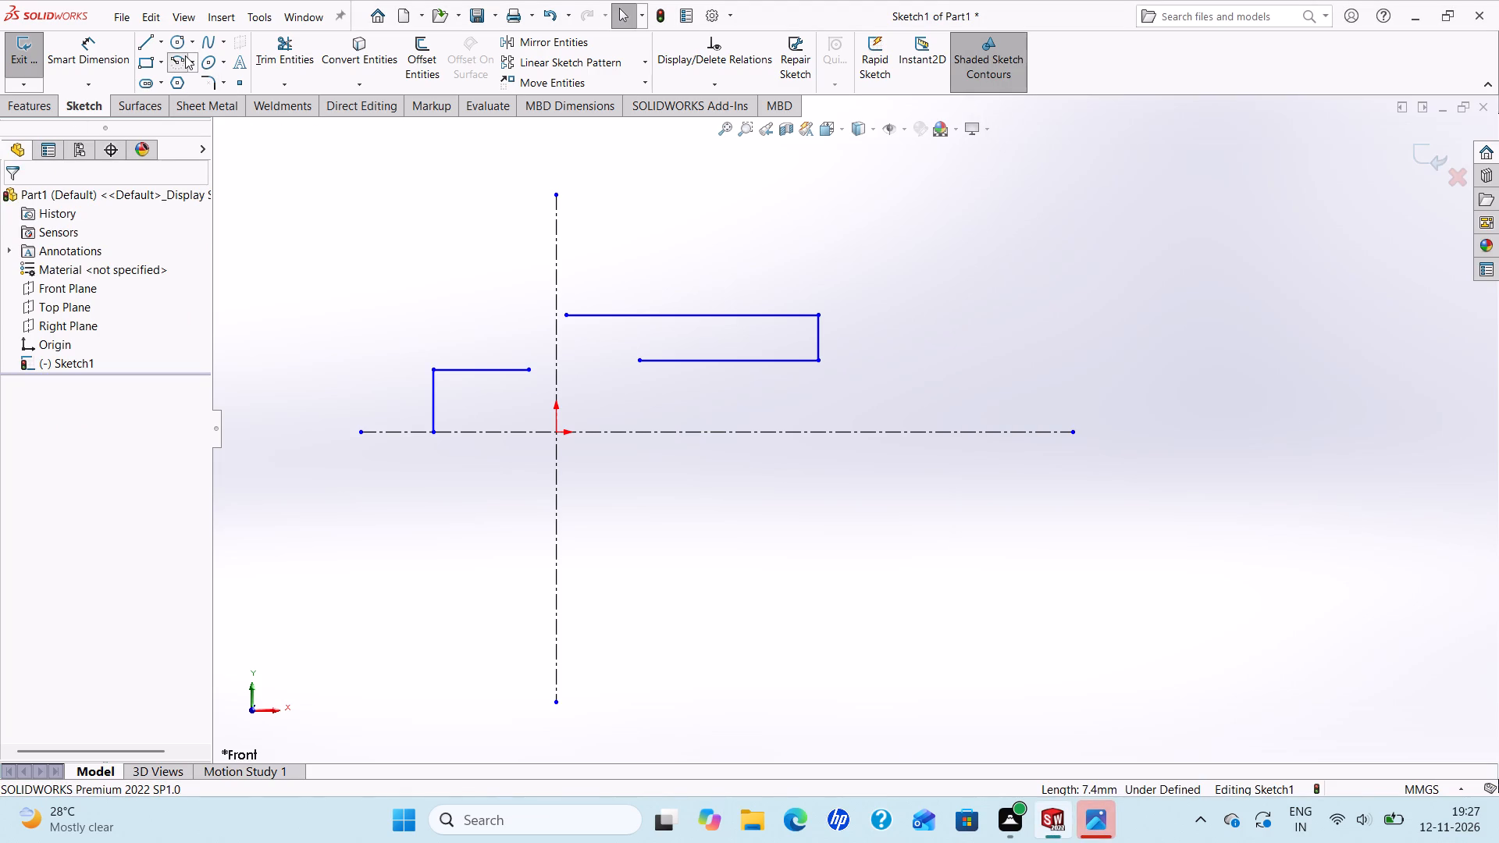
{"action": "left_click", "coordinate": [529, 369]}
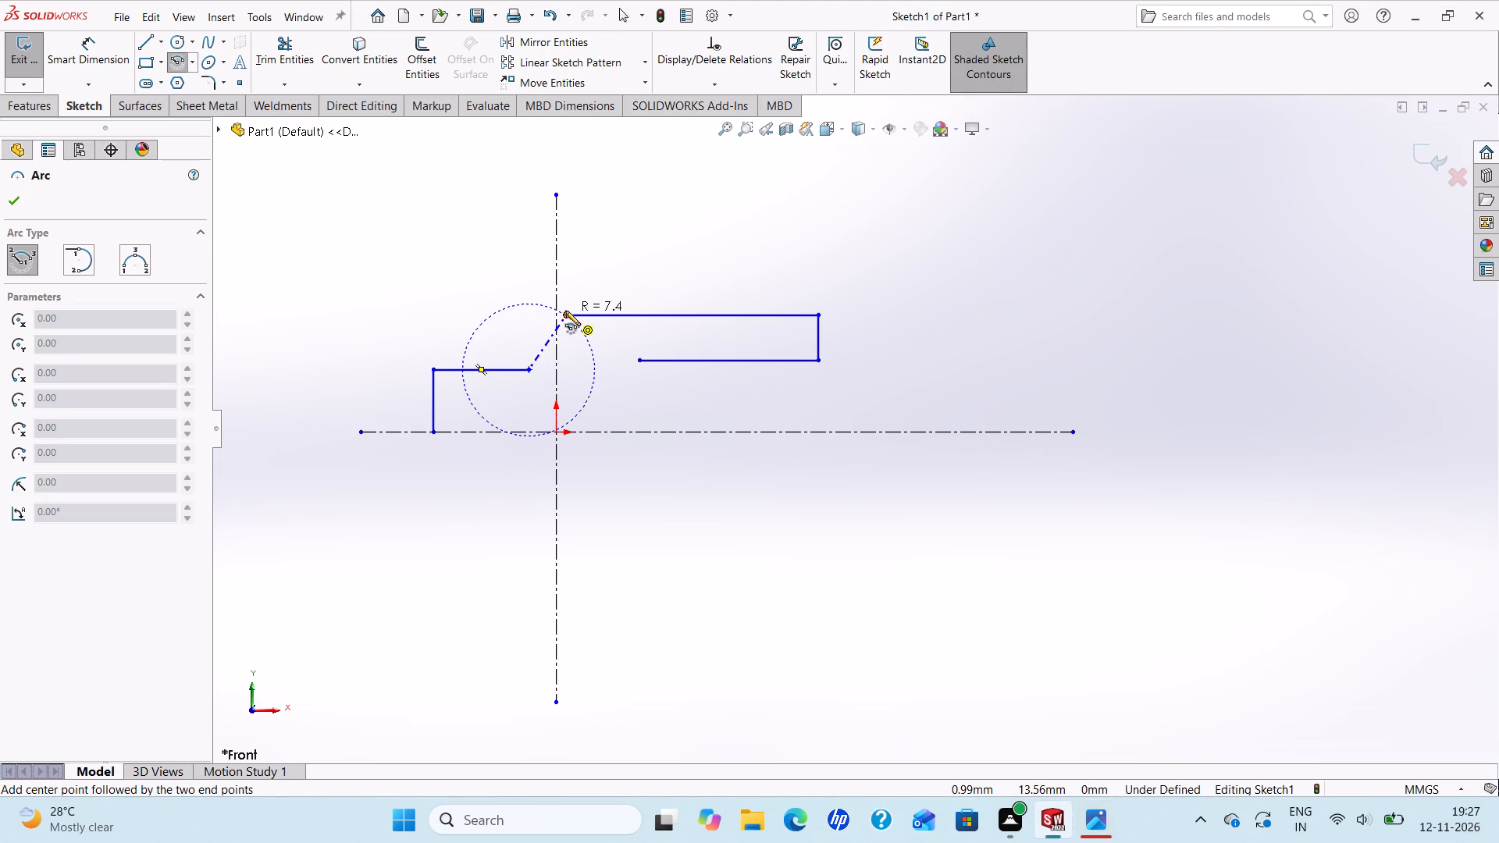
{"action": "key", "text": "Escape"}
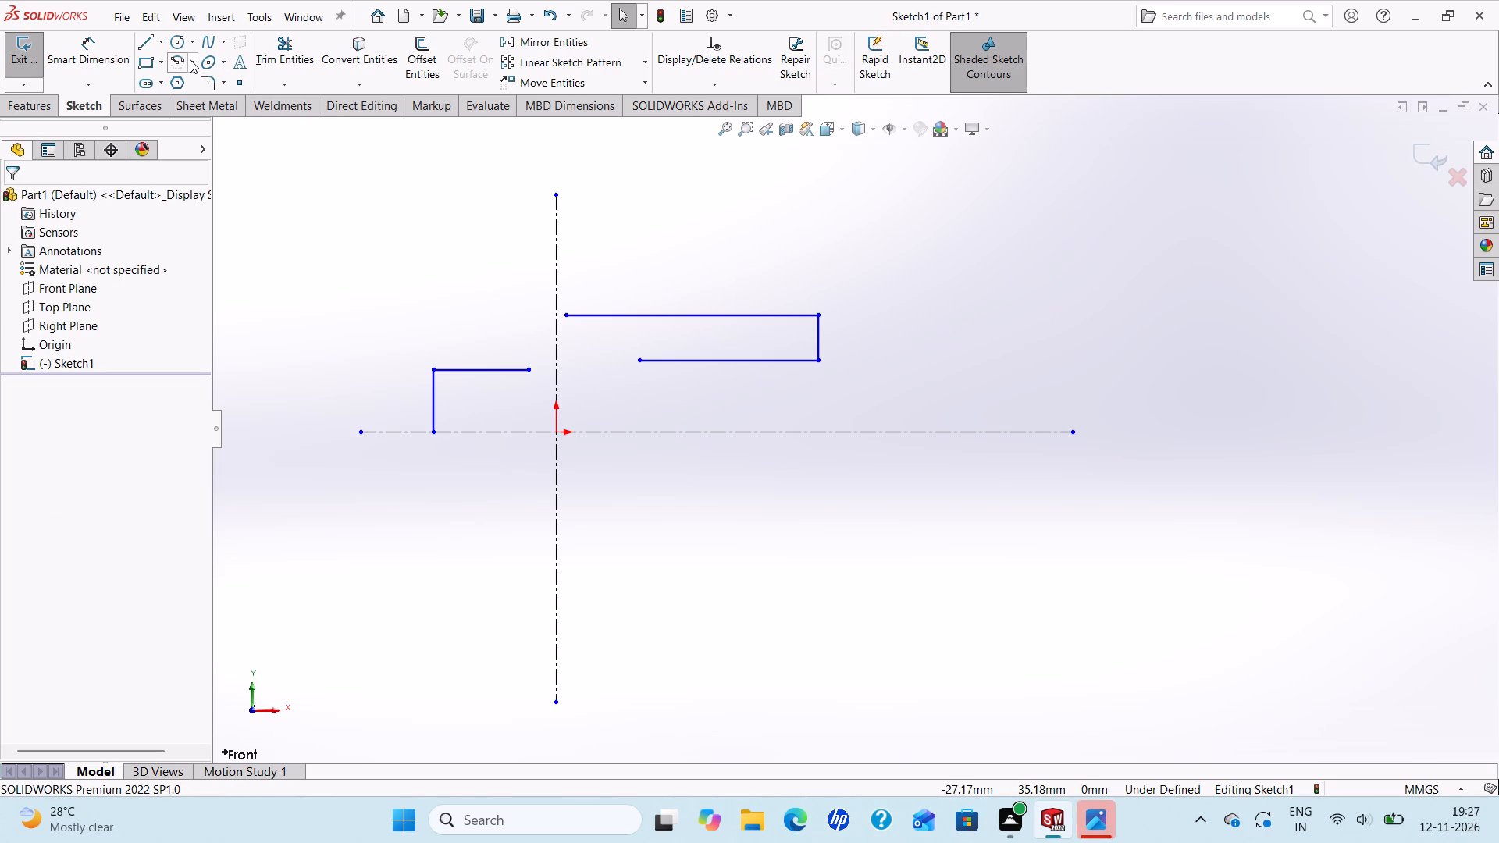
Draw a 90° three-point arc of about 5 mm radius joining the short horizontal line's end to the upper horizontal line's start, bulging toward the origin.
{"action": "left_click", "coordinate": [190, 59]}
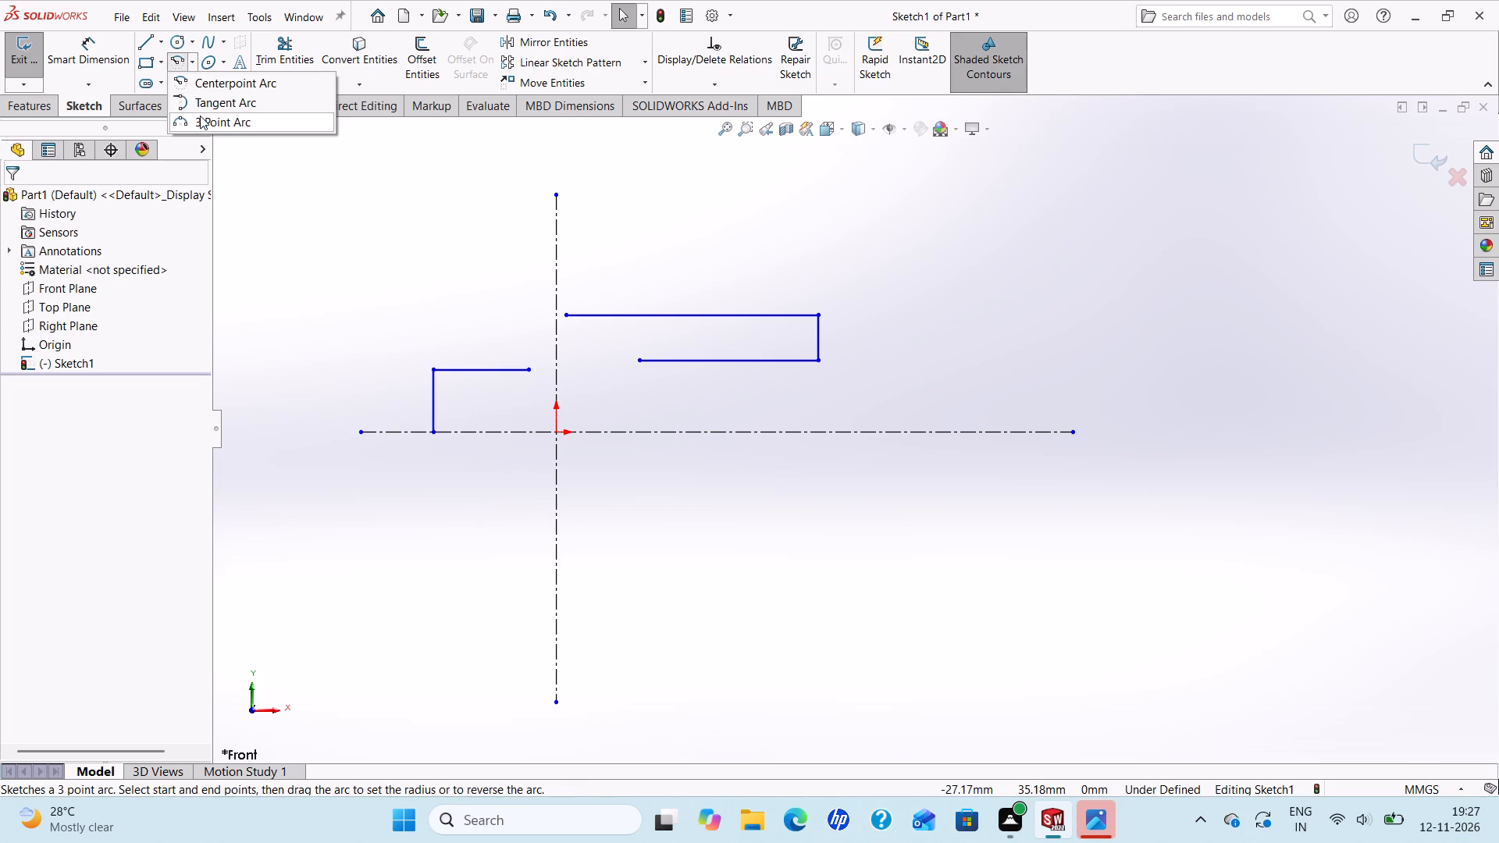
{"action": "left_click", "coordinate": [200, 116]}
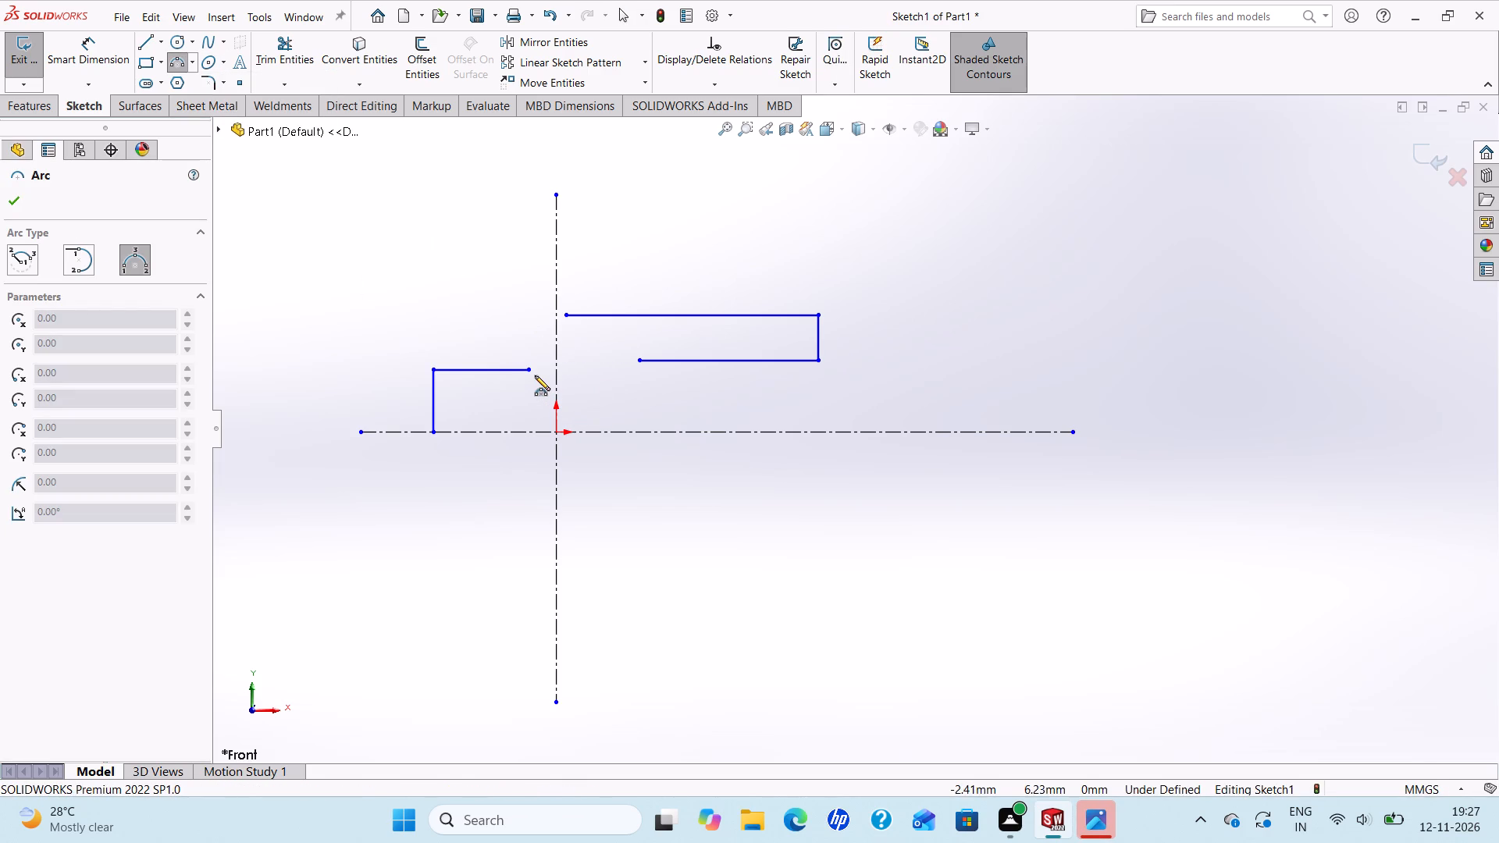
{"action": "left_click", "coordinate": [532, 368]}
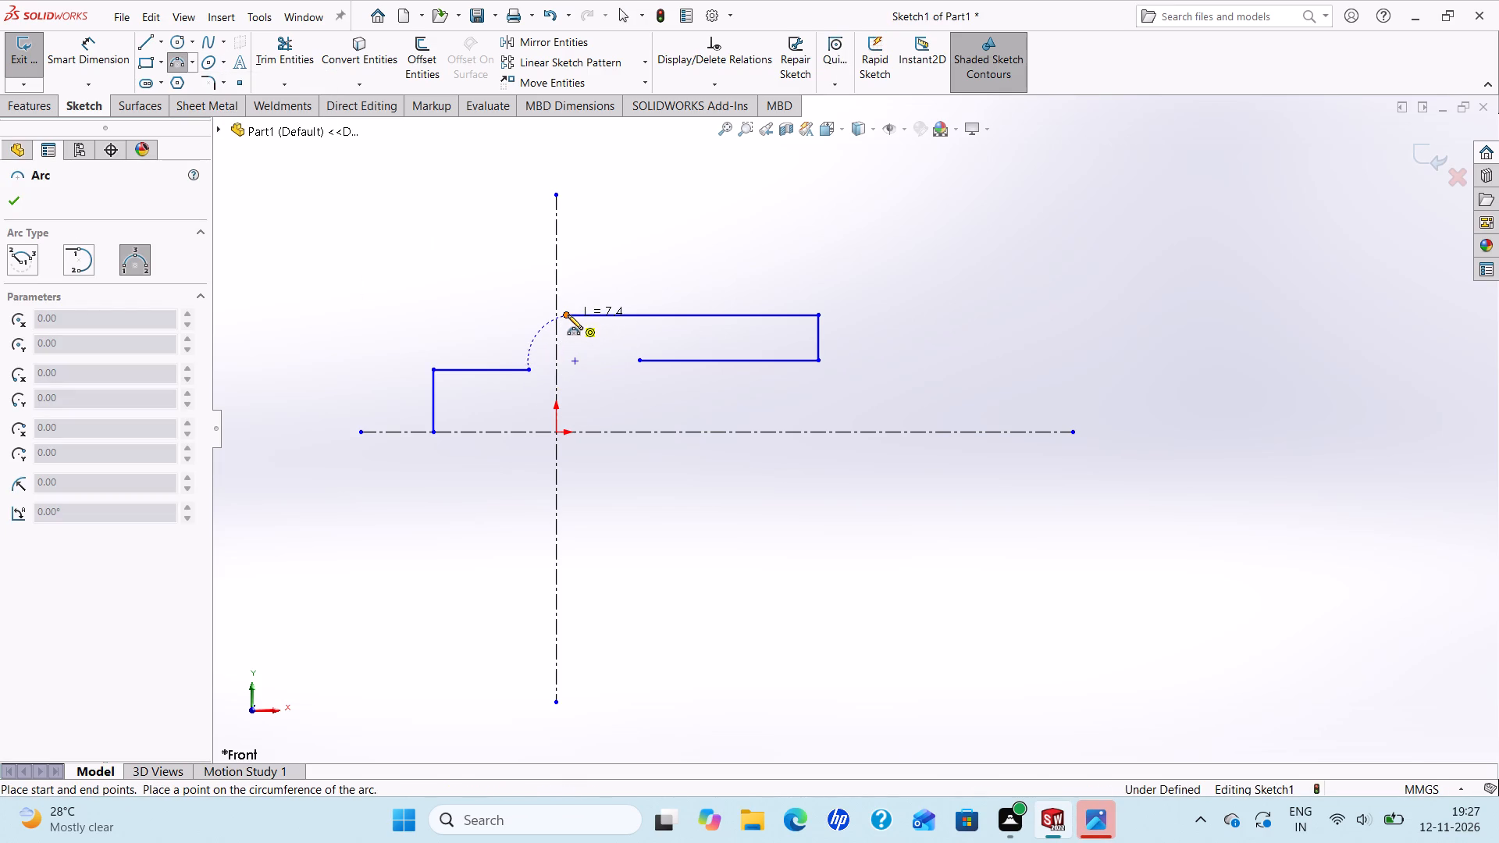
{"action": "left_click", "coordinate": [568, 315]}
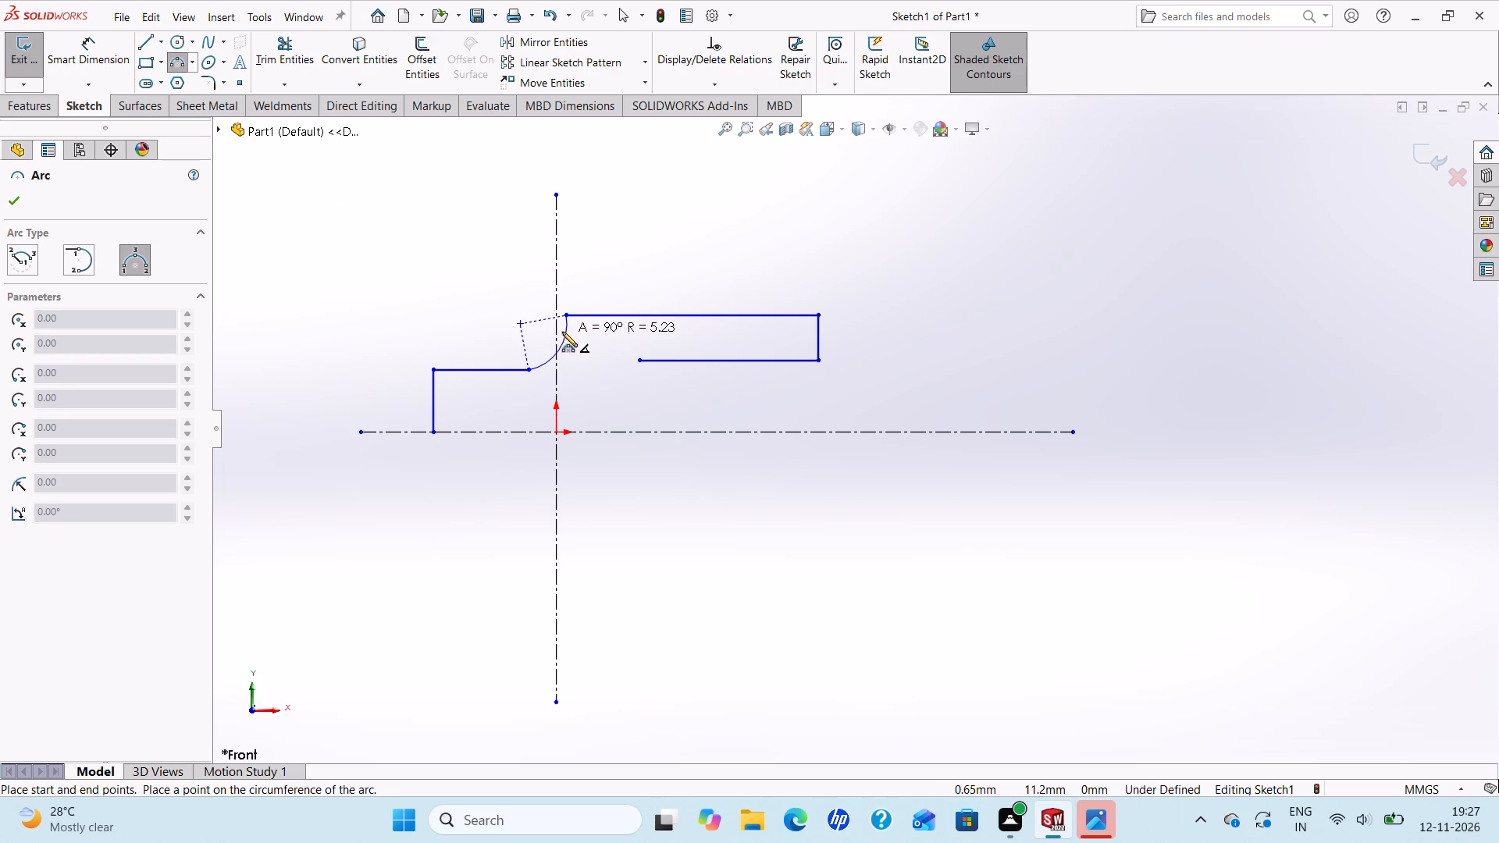
{"action": "left_click", "coordinate": [564, 333]}
{"action": "right_click", "coordinate": [564, 333]}
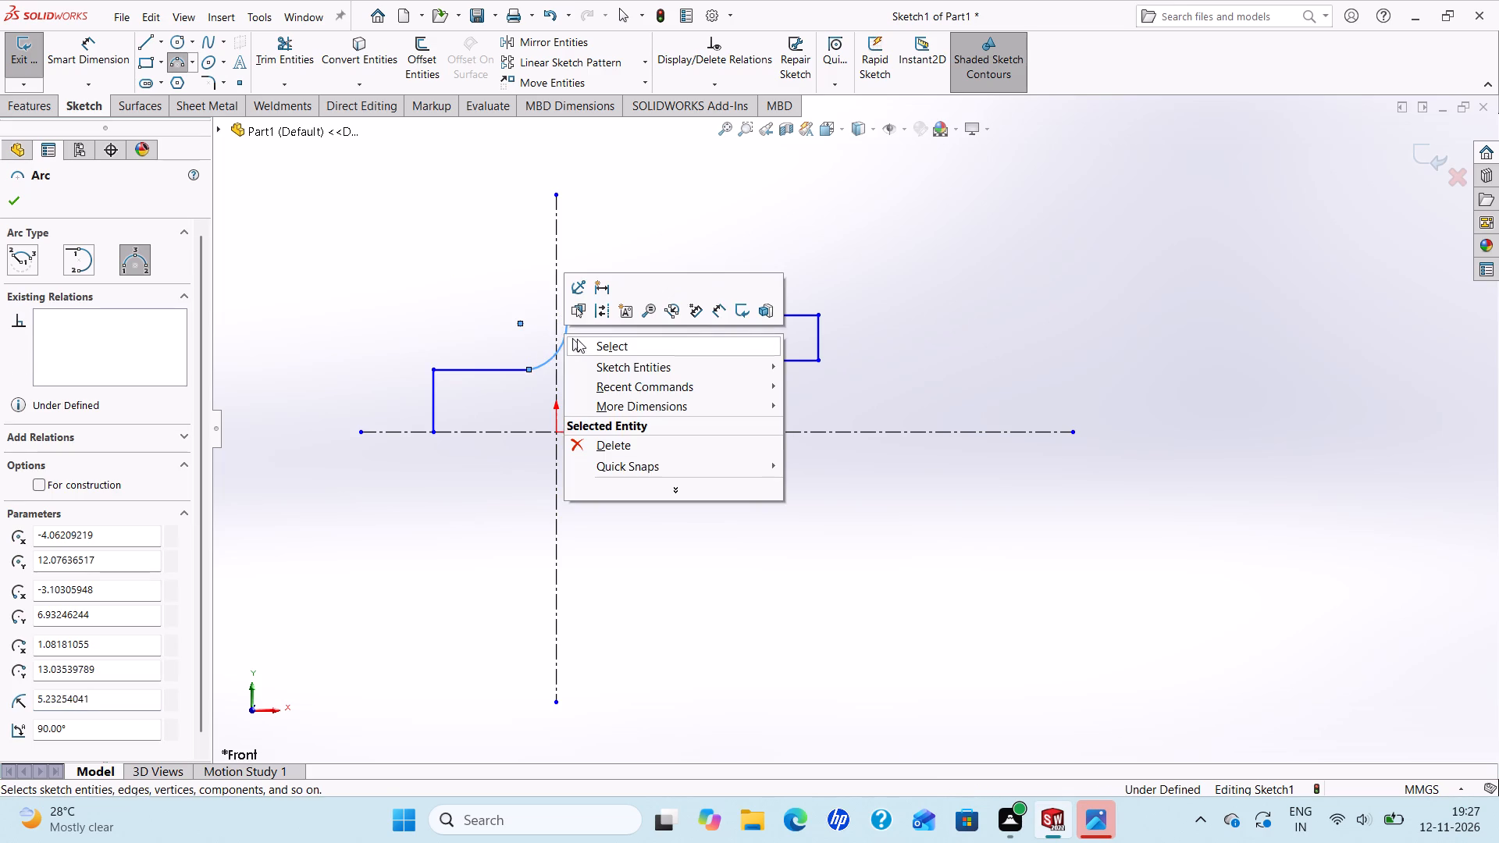
{"action": "left_click", "coordinate": [594, 350]}
Dimension the short horizontal line symmetrically about the horizontal centerline as a 54 mm doubled distance.
{"action": "scroll", "coordinate": [551, 392], "scroll_direction": "up", "scroll_amount": 2}
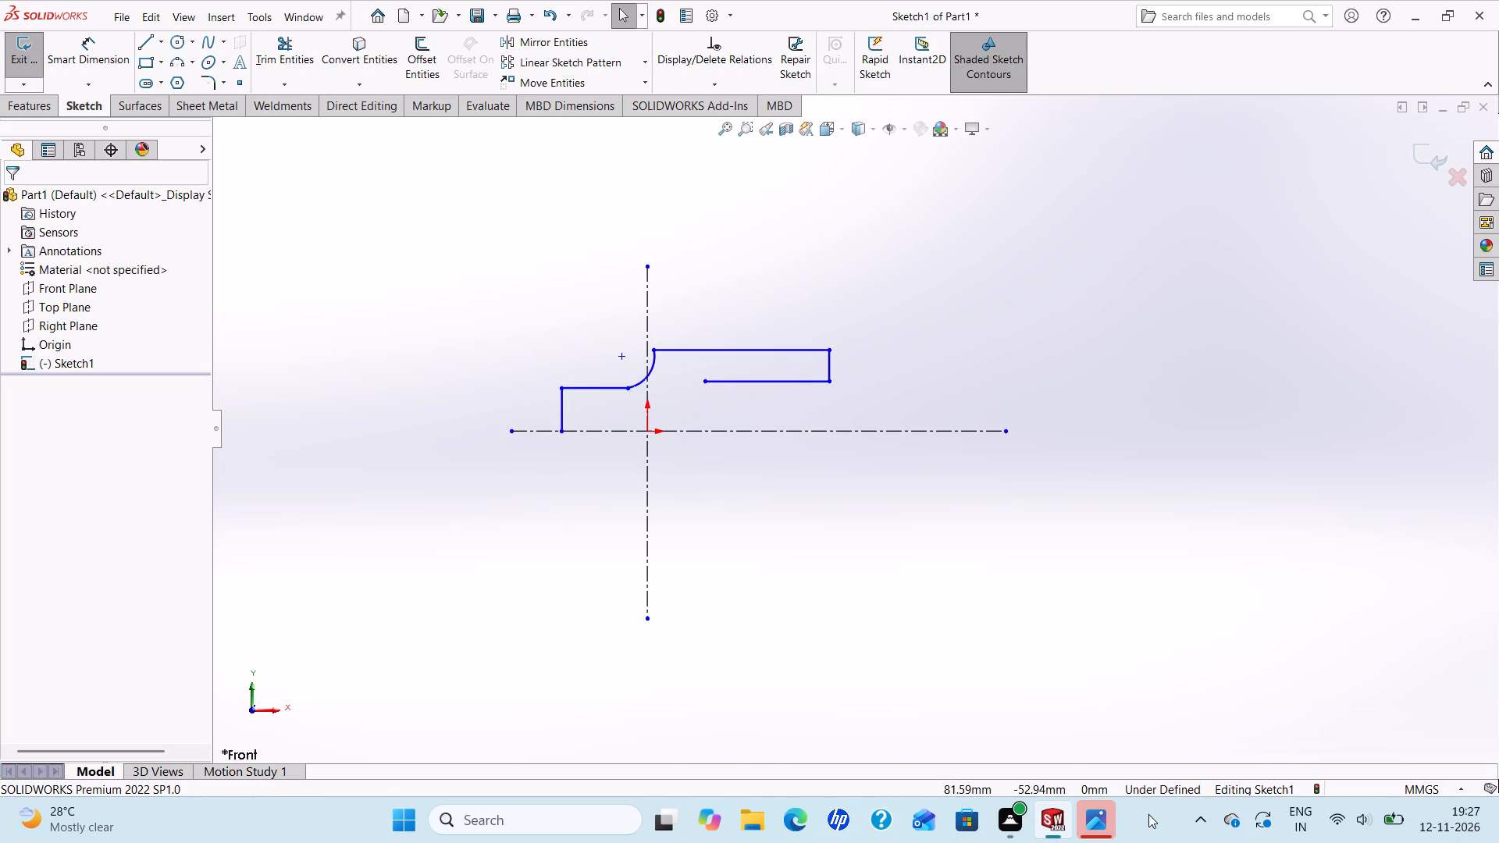
{"action": "left_click", "coordinate": [1096, 828]}
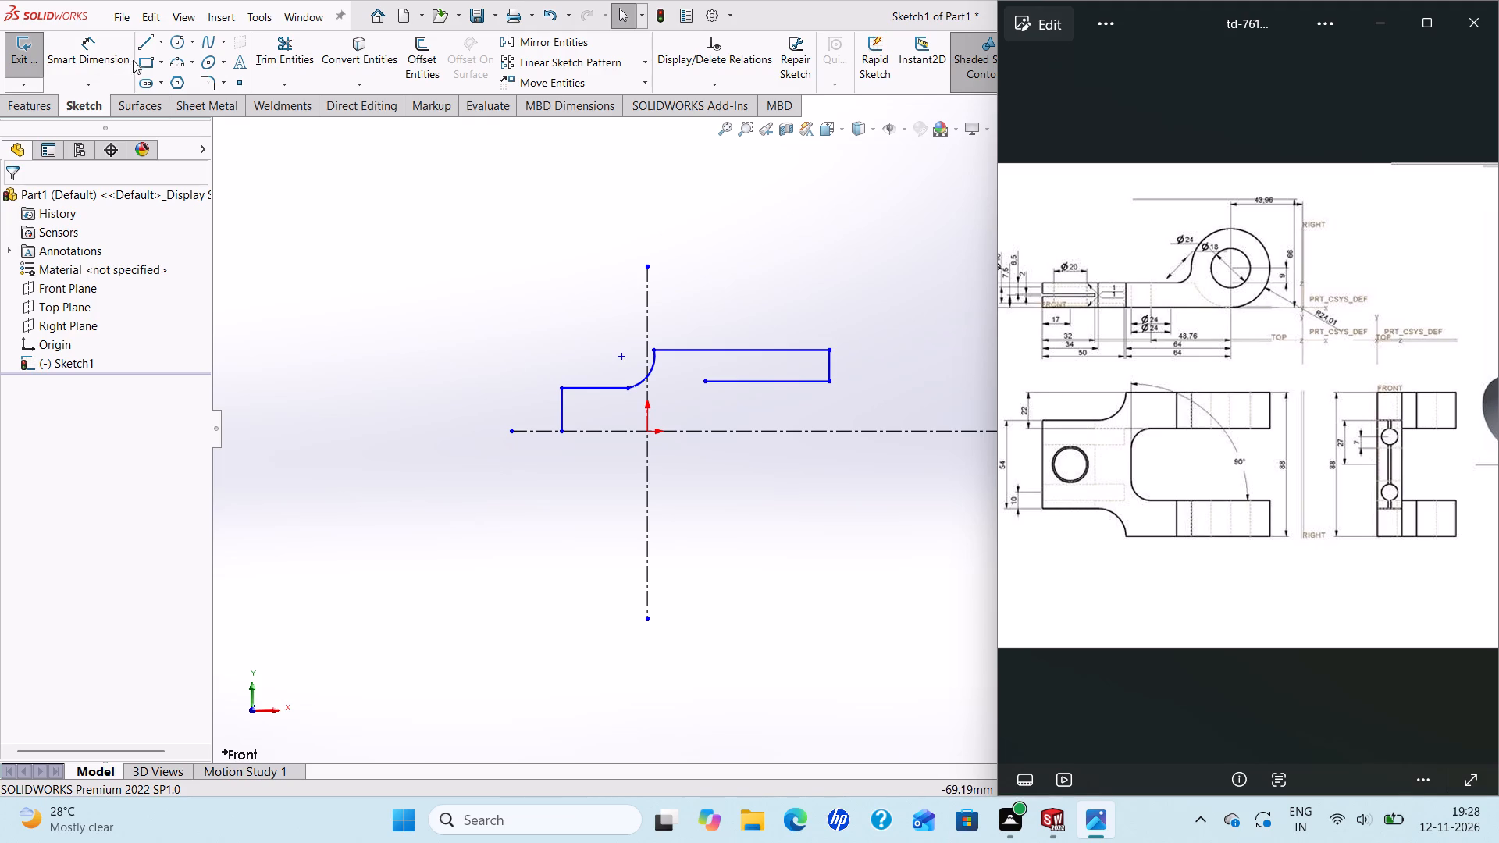
{"action": "left_click", "coordinate": [86, 43]}
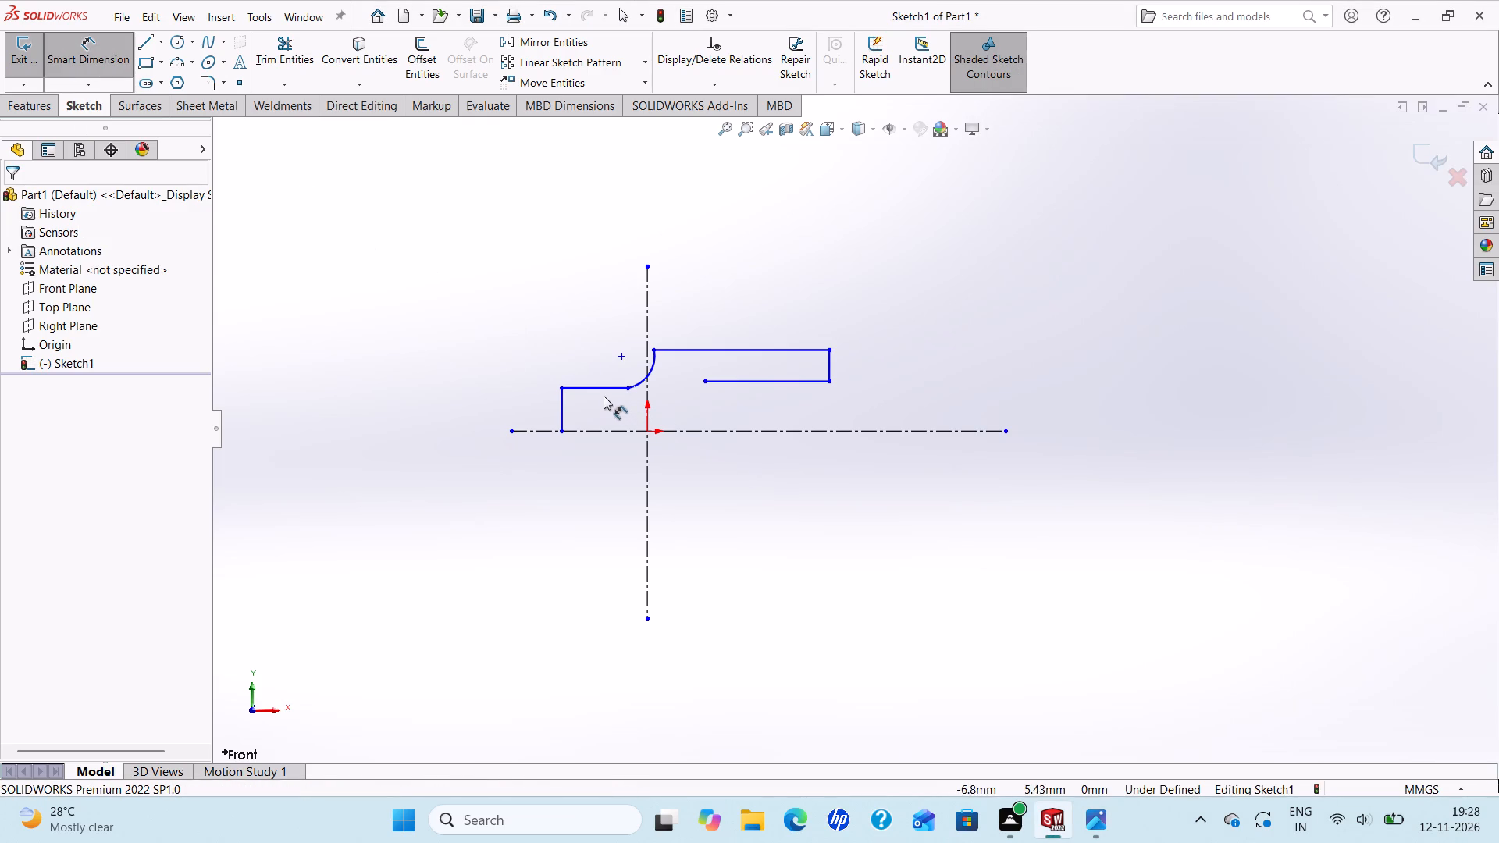
{"action": "left_click", "coordinate": [600, 390]}
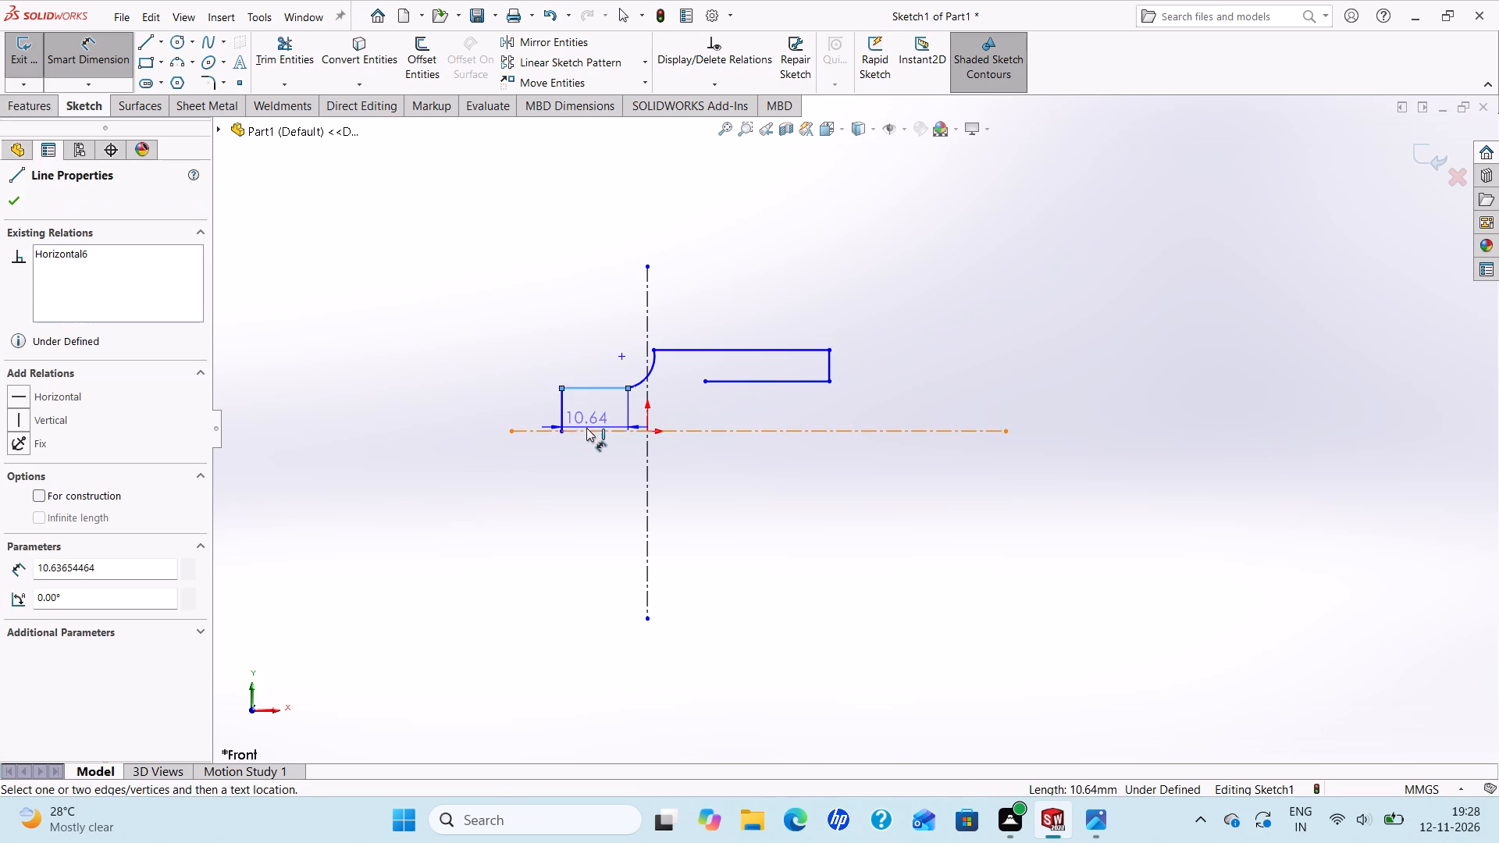
{"action": "left_click", "coordinate": [586, 428]}
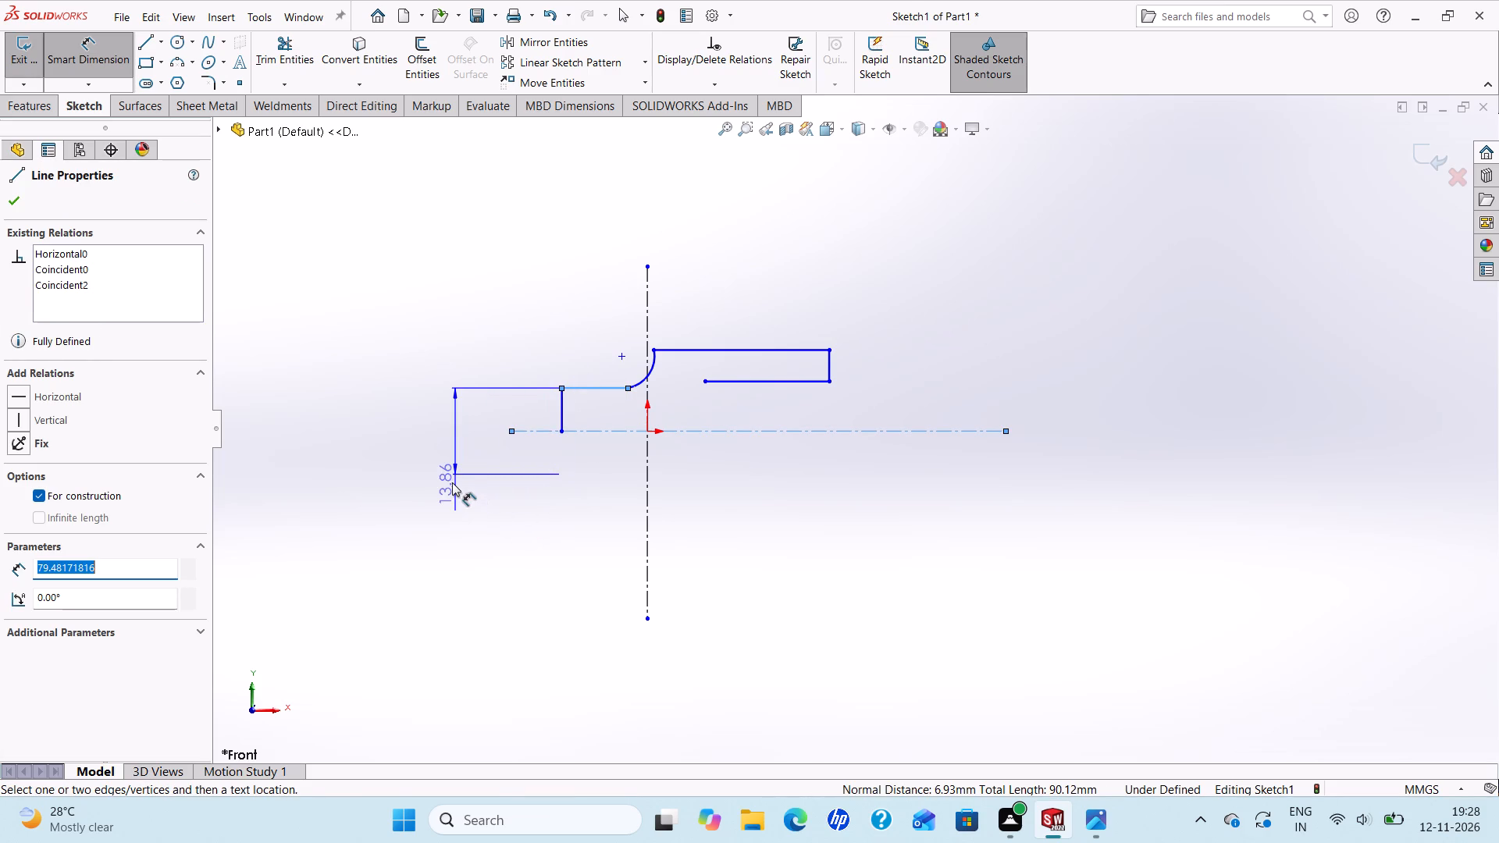
{"action": "left_click", "coordinate": [452, 482]}
{"action": "type", "text": "54"}
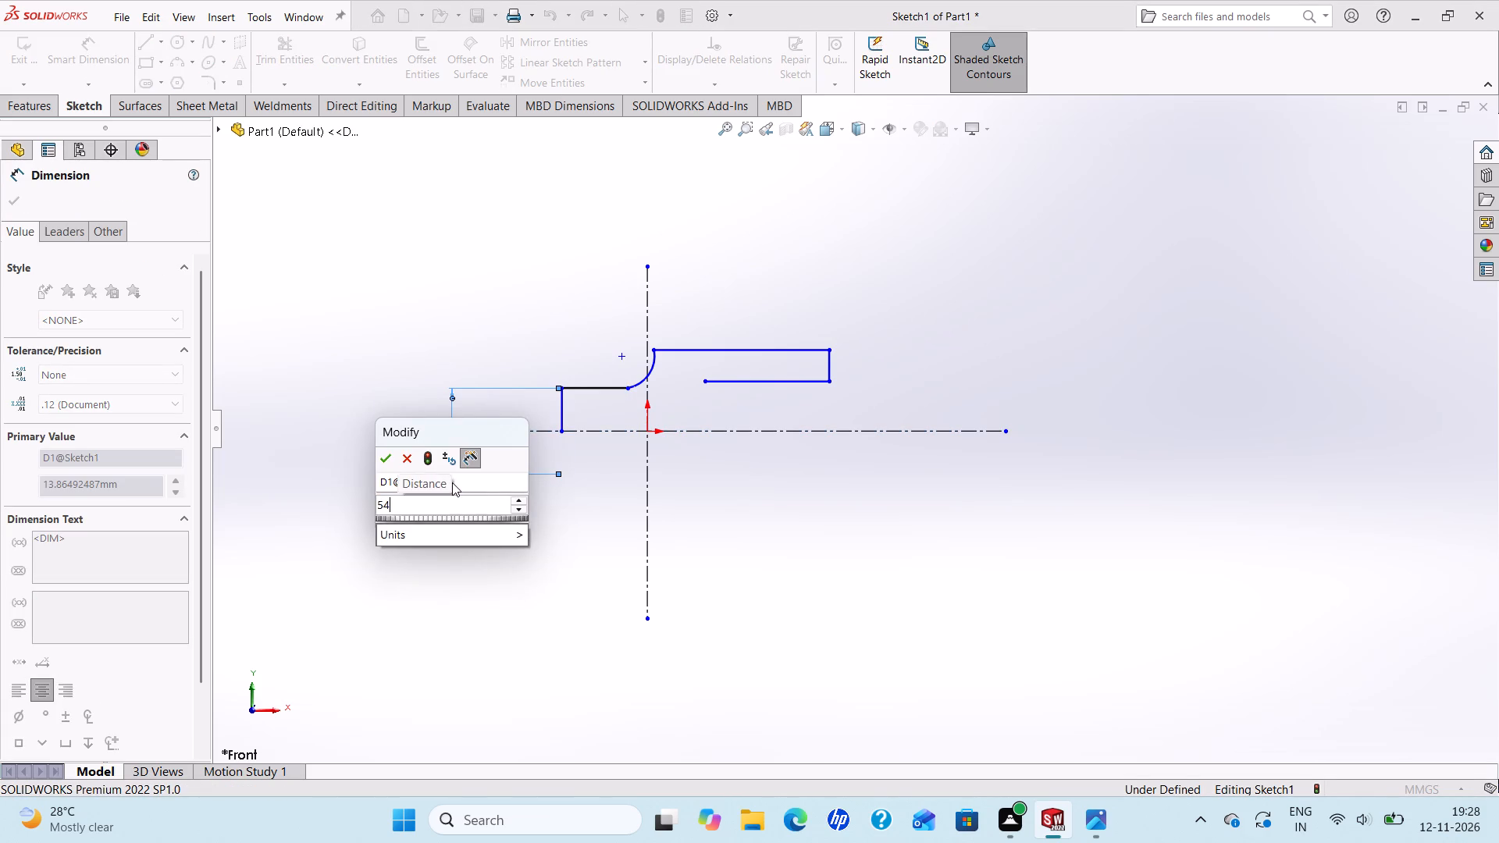
{"action": "key", "text": "Return"}
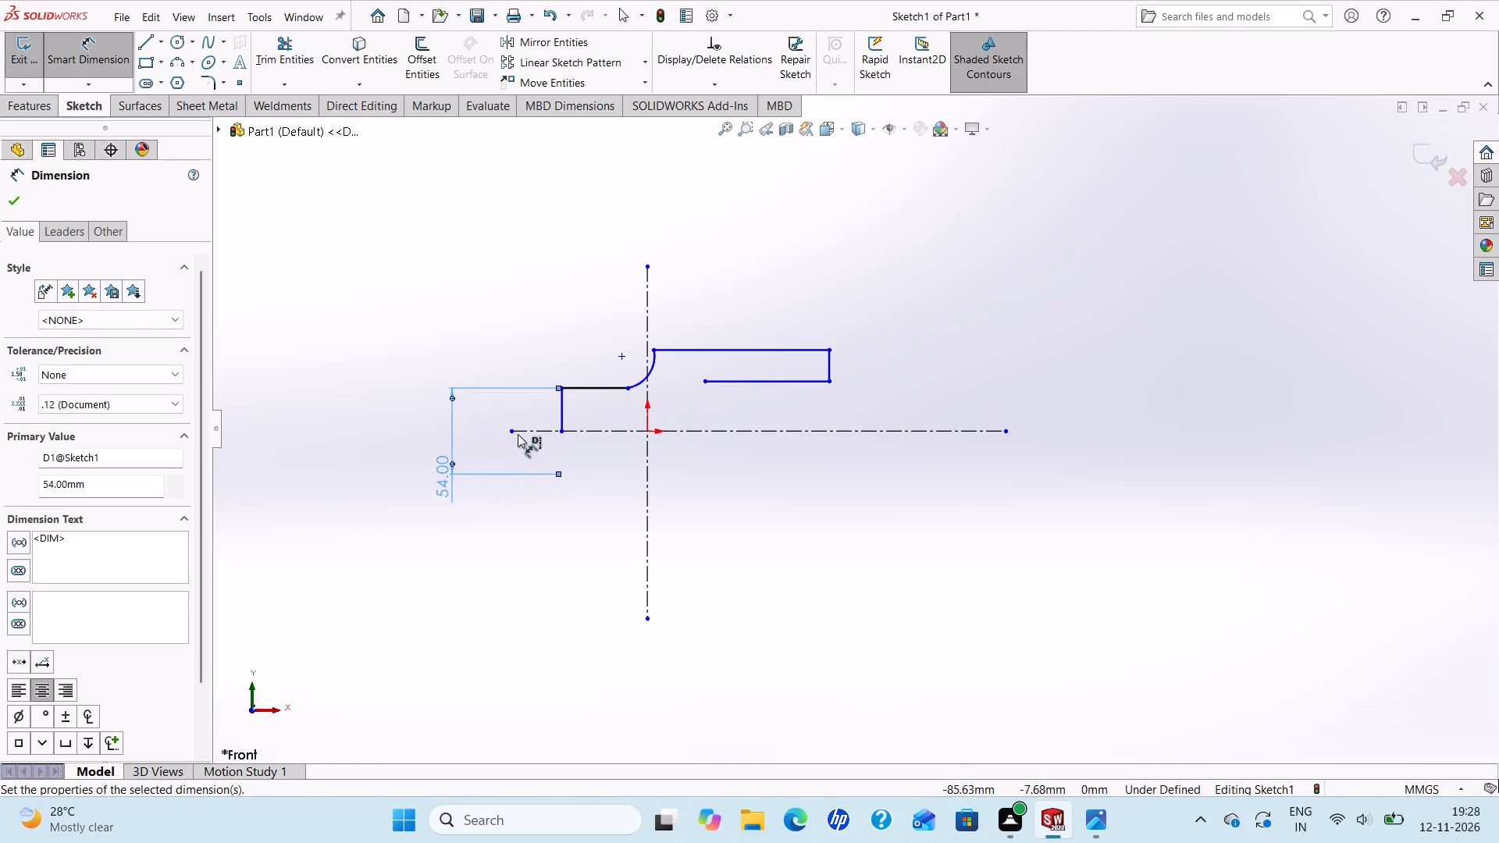
Dimension the short horizontal line's length as 34 mm.
{"action": "left_click", "coordinate": [593, 388]}
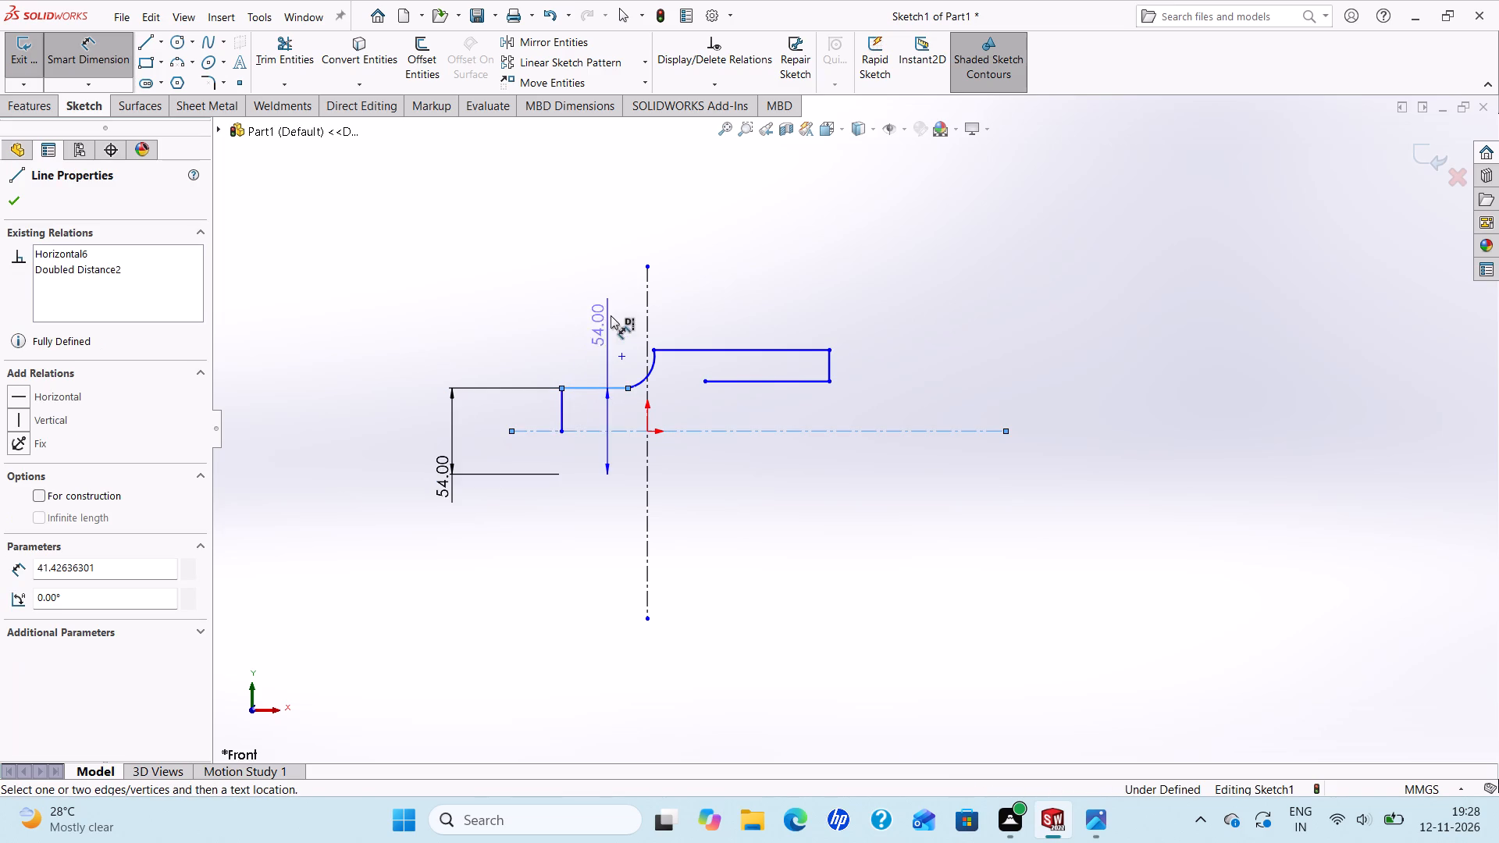
{"action": "key", "text": "Escape"}
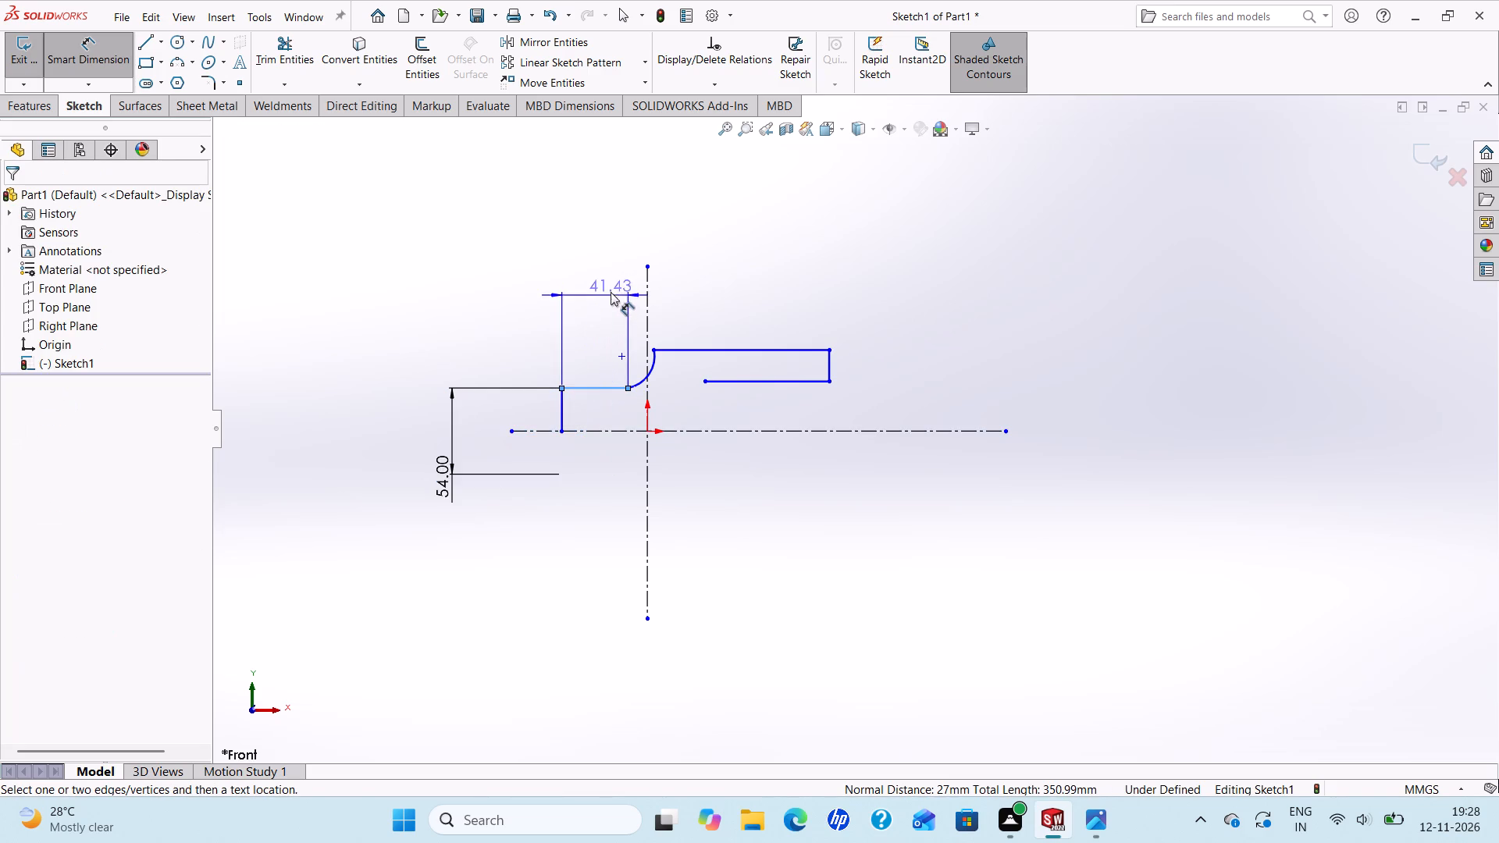
{"action": "left_click", "coordinate": [614, 277]}
{"action": "type", "text": "34"}
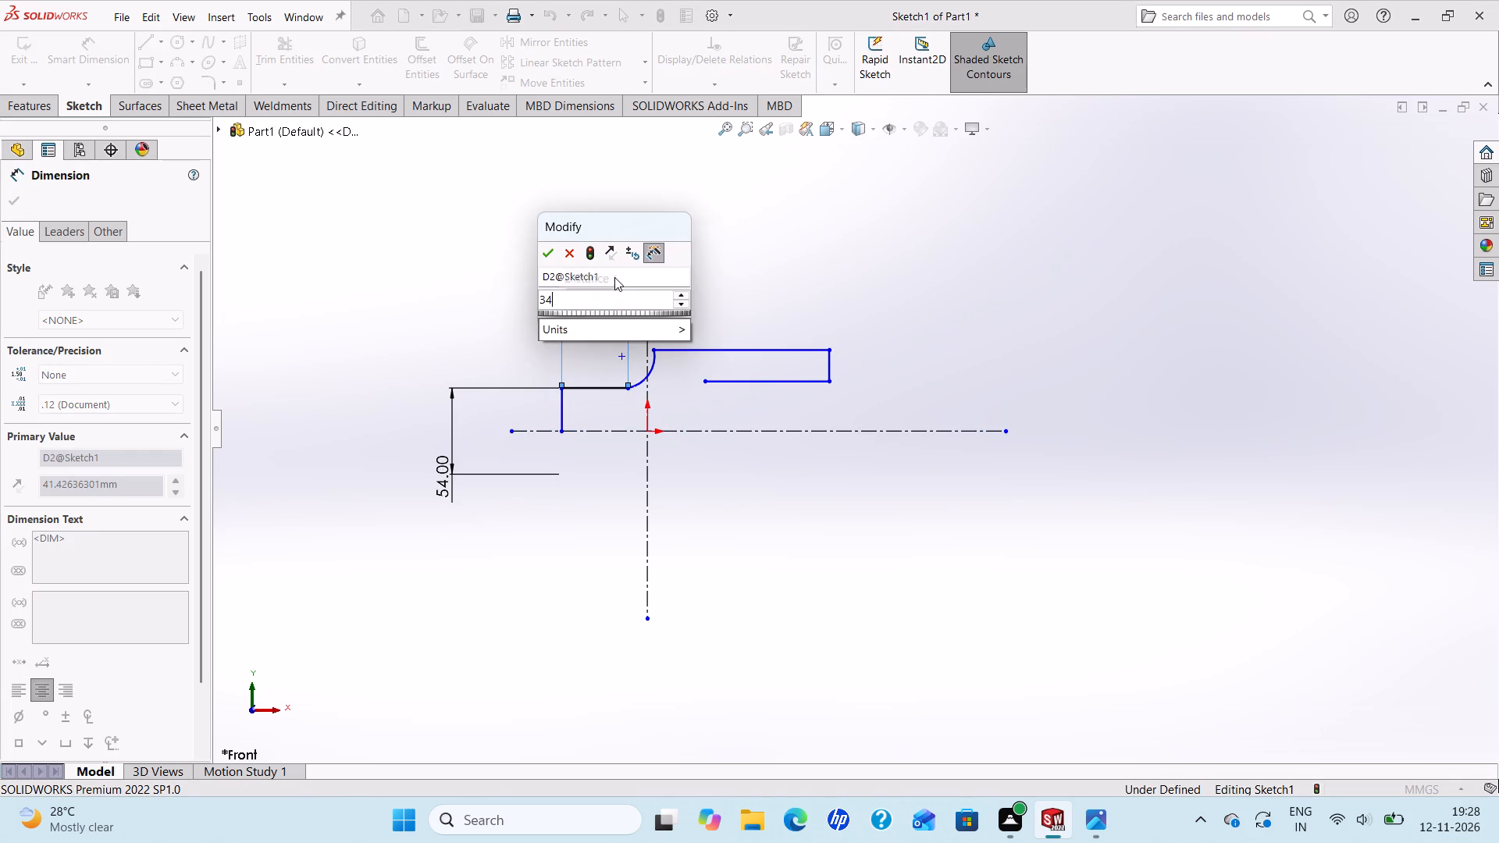
{"action": "key", "text": "Return"}
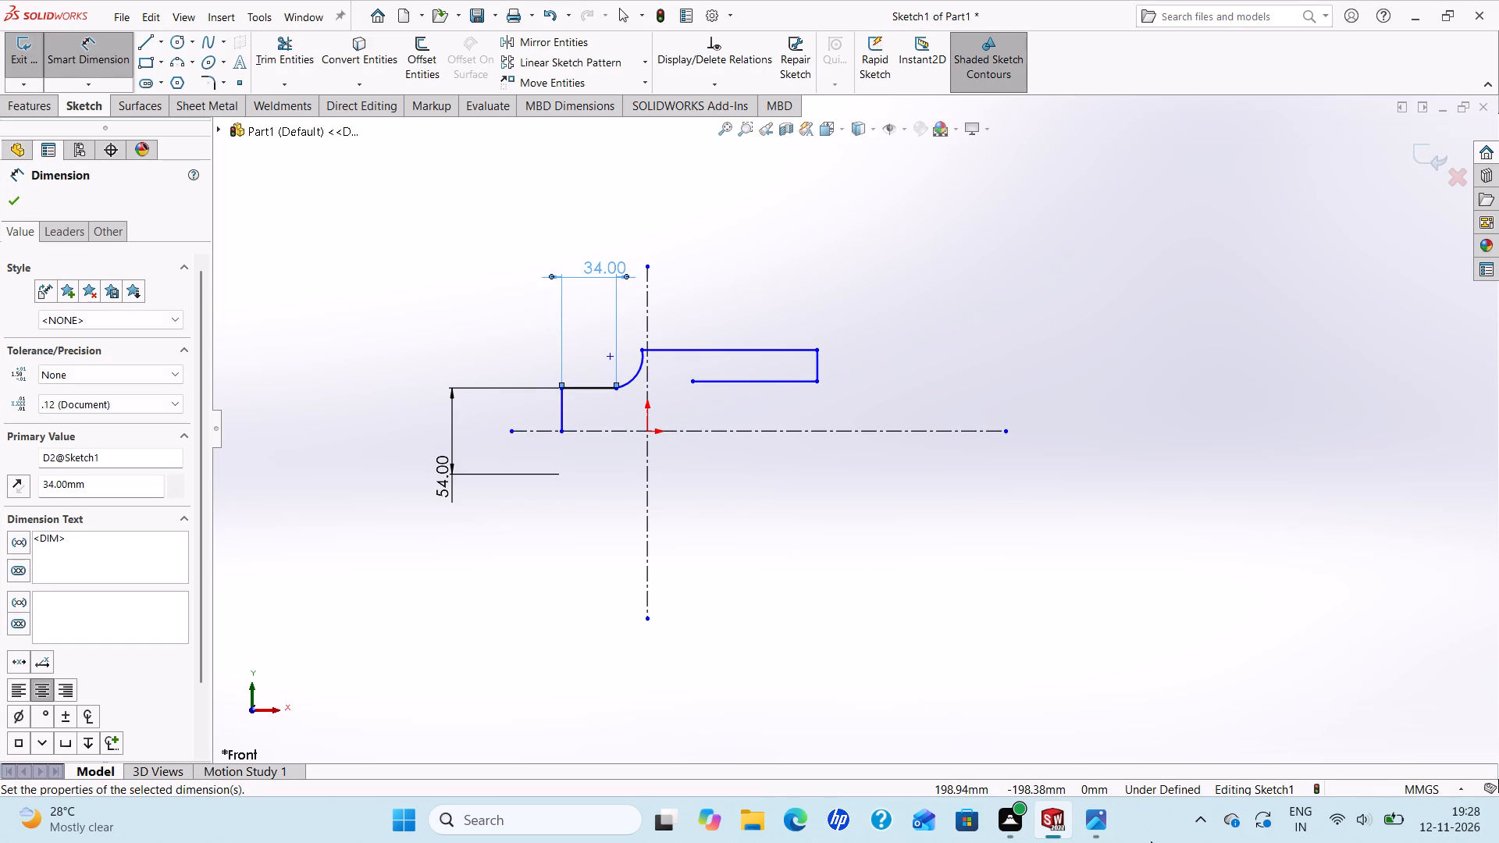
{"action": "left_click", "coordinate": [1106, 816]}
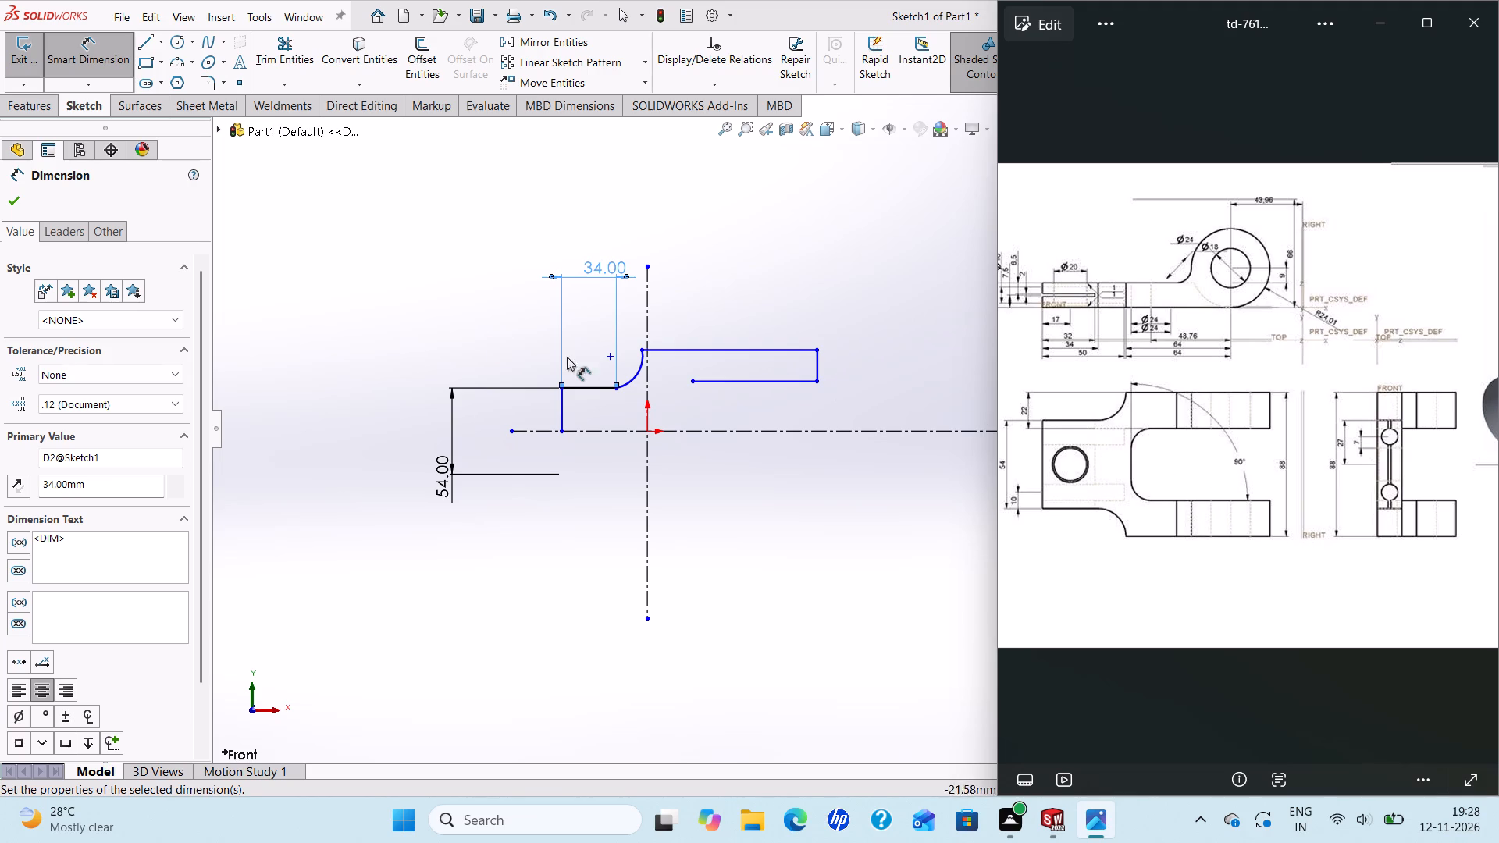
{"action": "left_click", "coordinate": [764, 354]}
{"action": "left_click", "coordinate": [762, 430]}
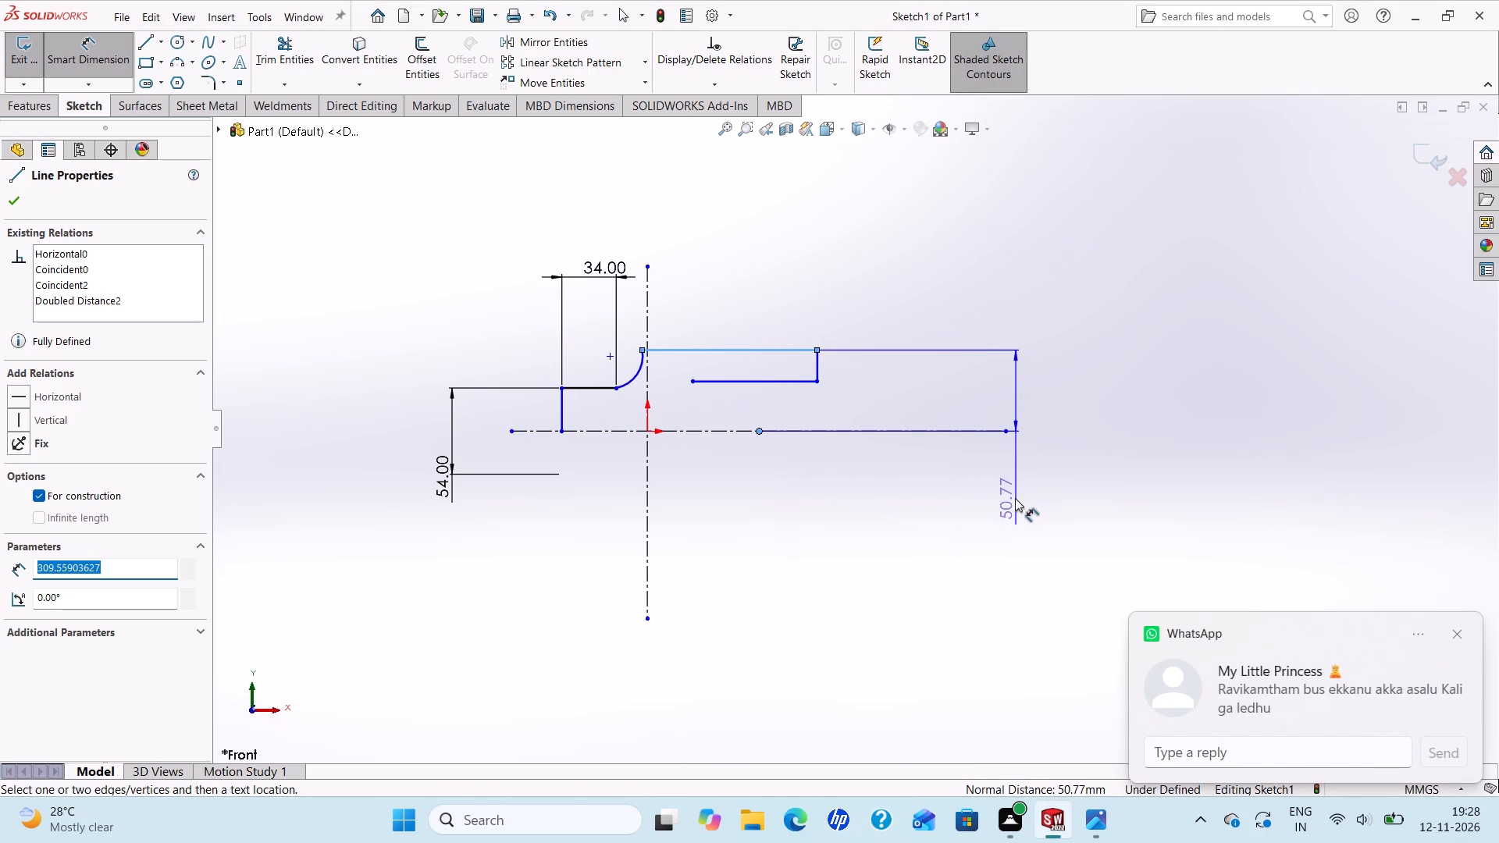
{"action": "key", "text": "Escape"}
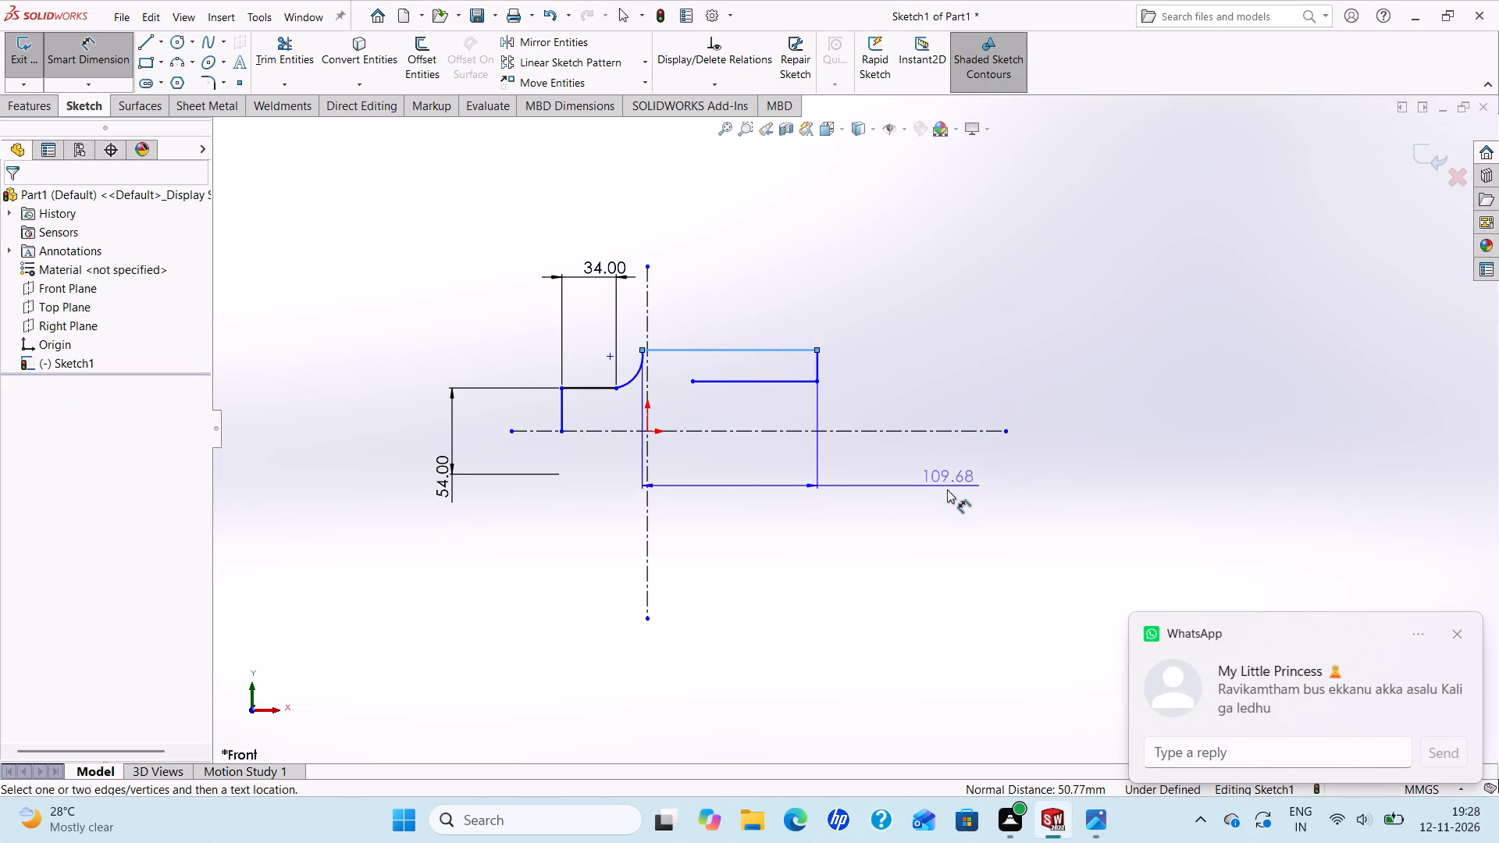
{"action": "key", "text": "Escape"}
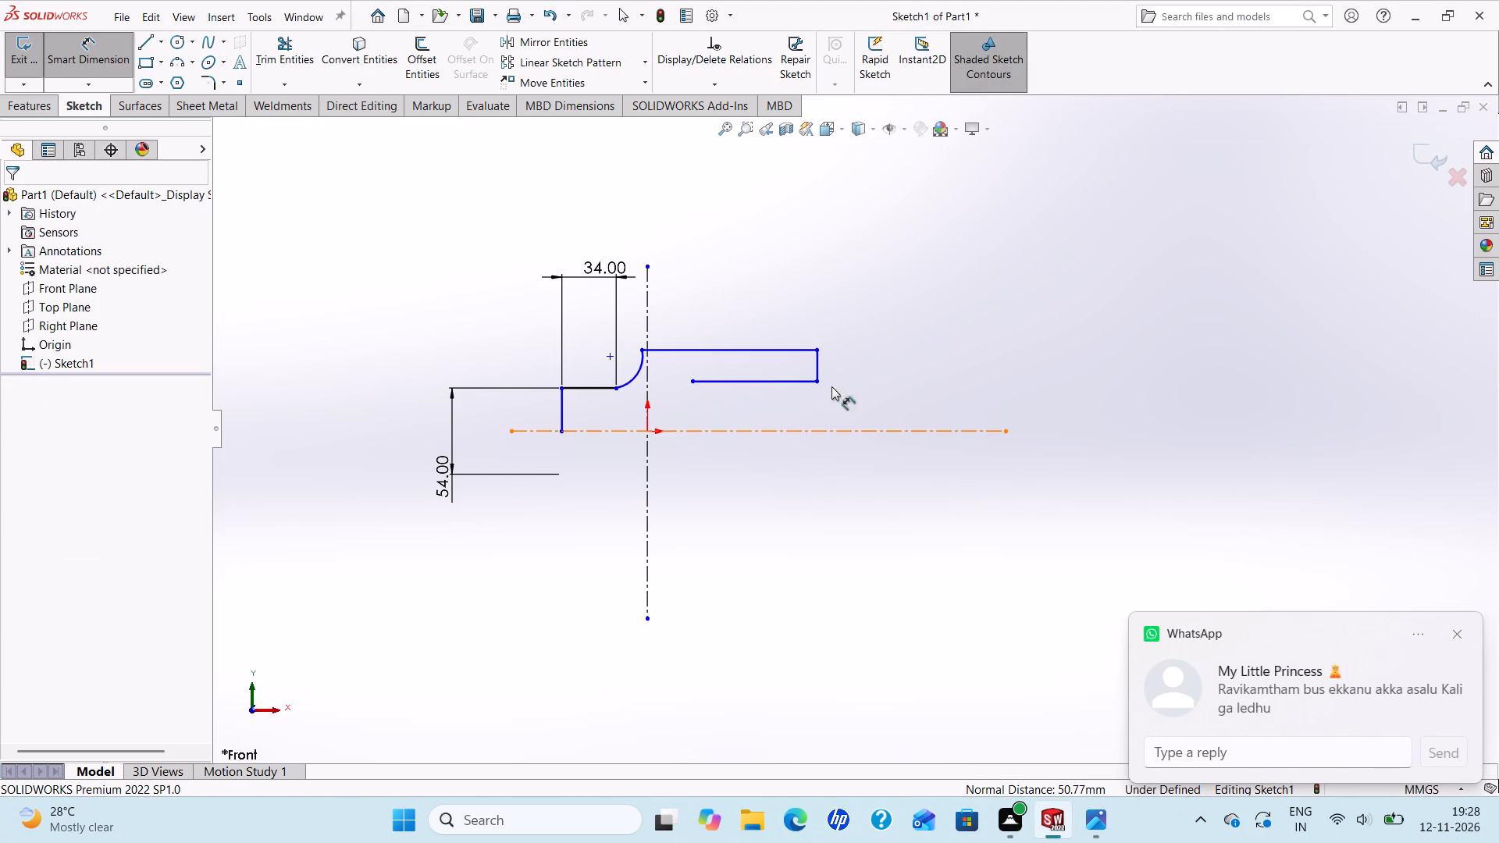
Dimension the long upper horizontal line about the horizontal centerline as an 88 mm doubled distance.
{"action": "left_click", "coordinate": [803, 354]}
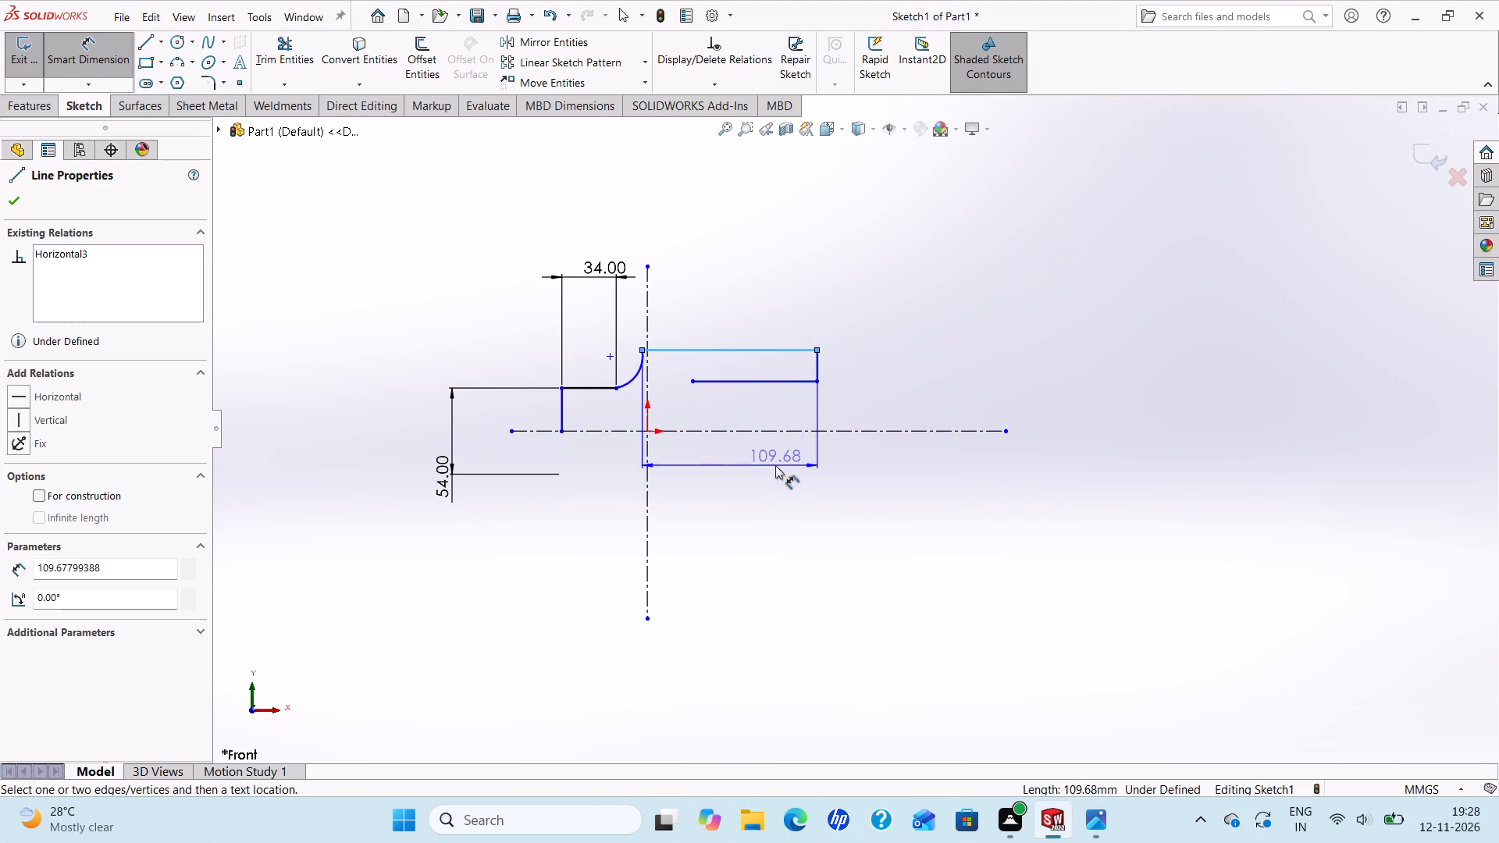
{"action": "left_click", "coordinate": [783, 429]}
{"action": "left_click", "coordinate": [945, 487]}
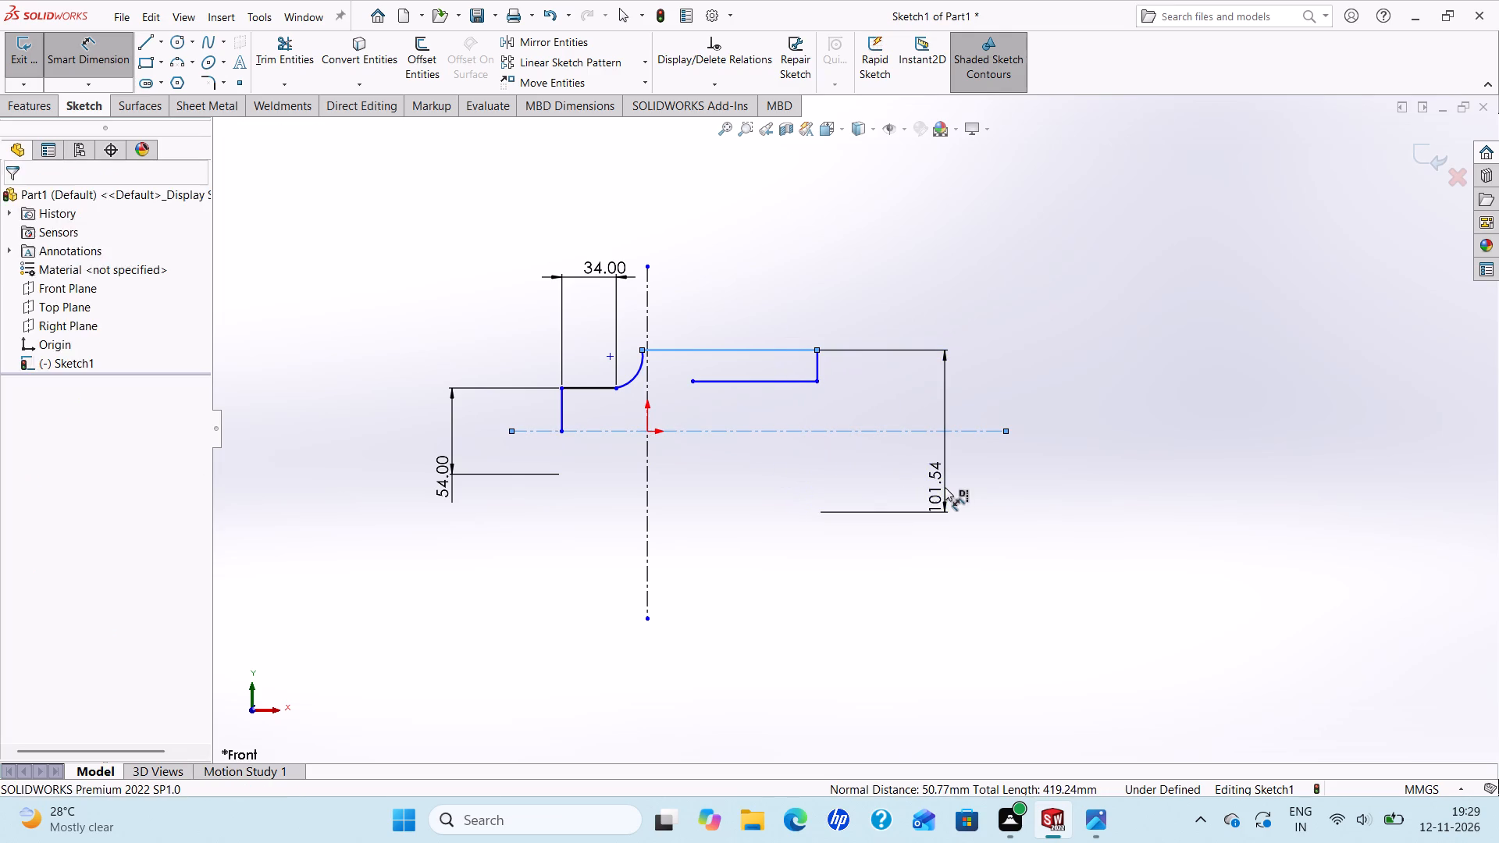
{"action": "type", "text": "88"}
{"action": "key", "text": "Return"}
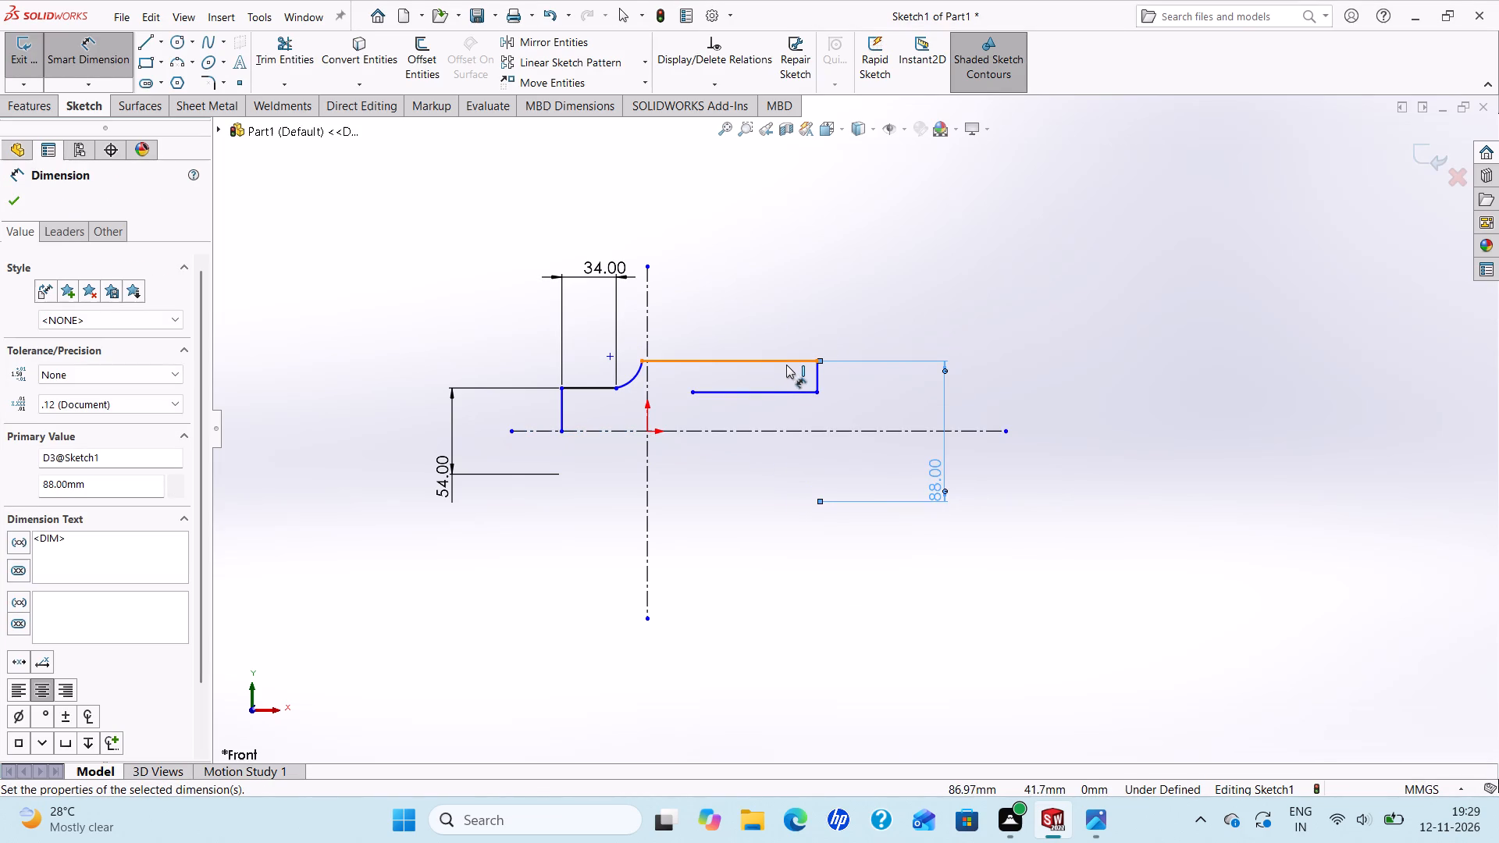
Dimension the vertical gap between the long upper horizontal line and the lower fork line as 22 mm.
{"action": "left_click", "coordinate": [786, 365]}
{"action": "left_click", "coordinate": [789, 392]}
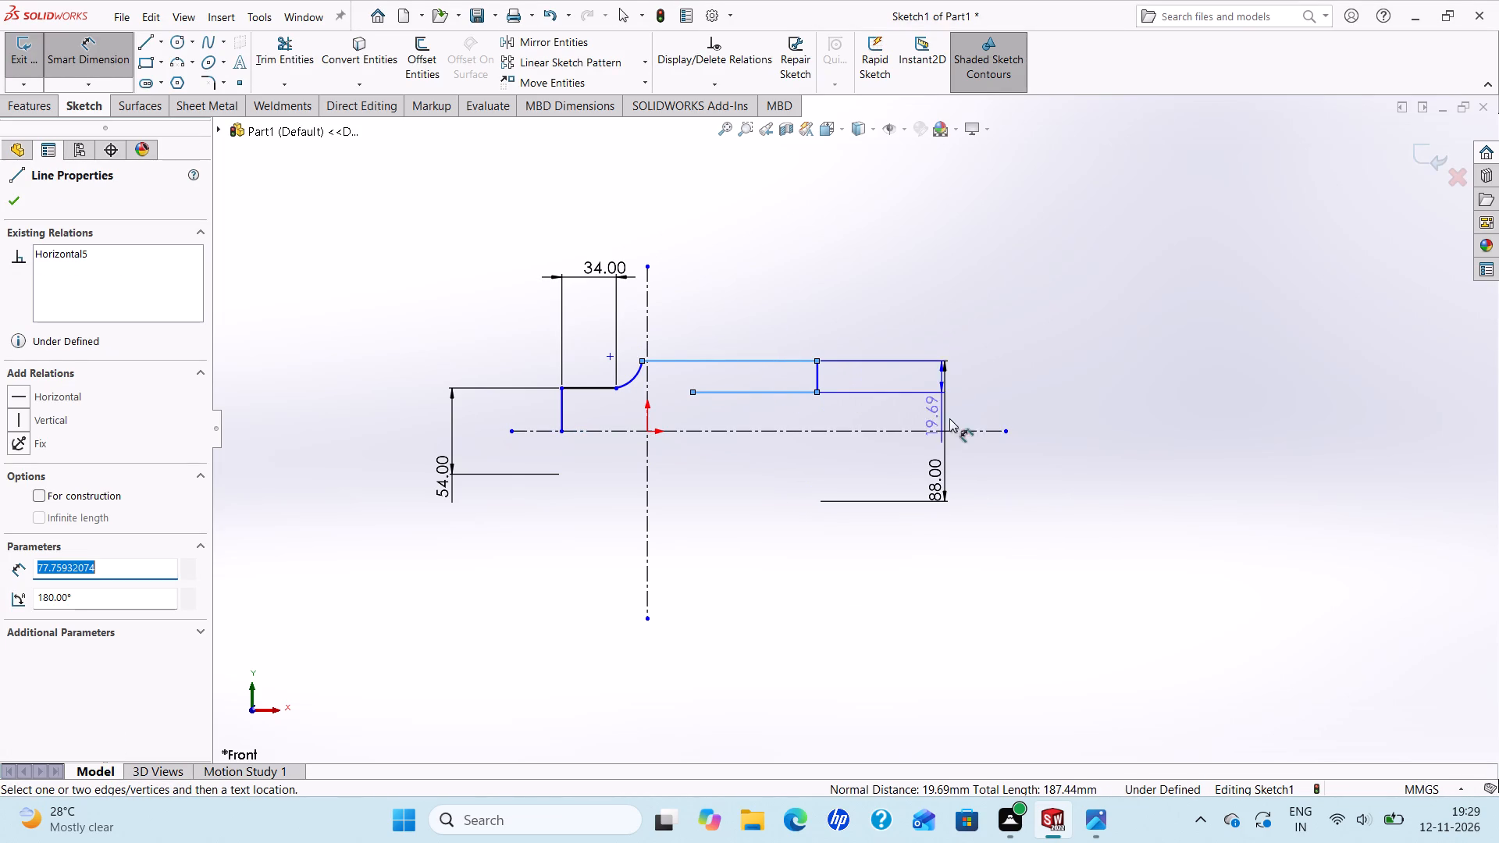
{"action": "left_click", "coordinate": [1003, 421]}
{"action": "type", "text": "22"}
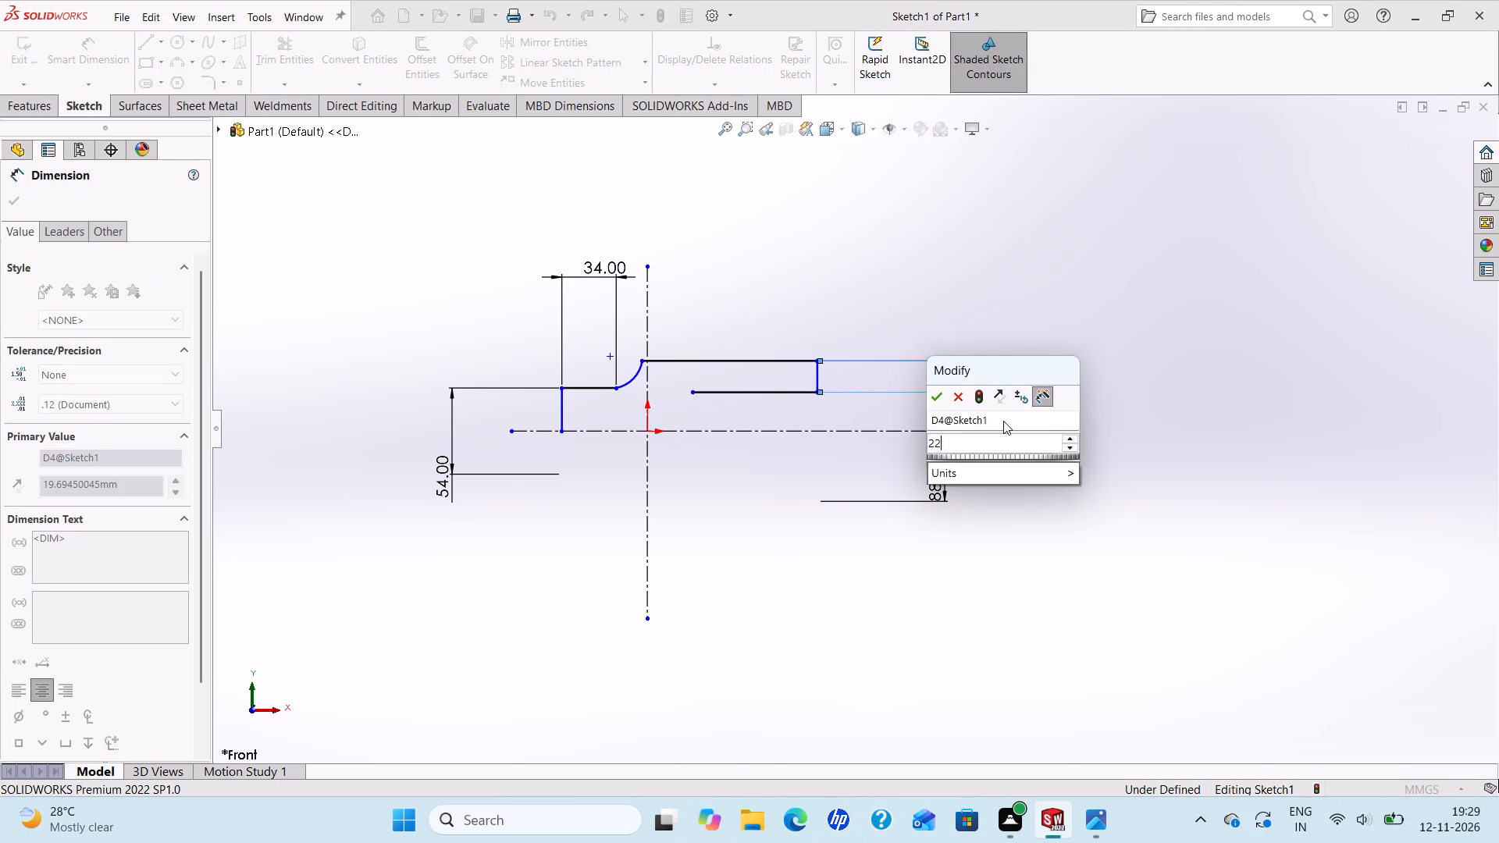
{"action": "key", "text": "Return"}
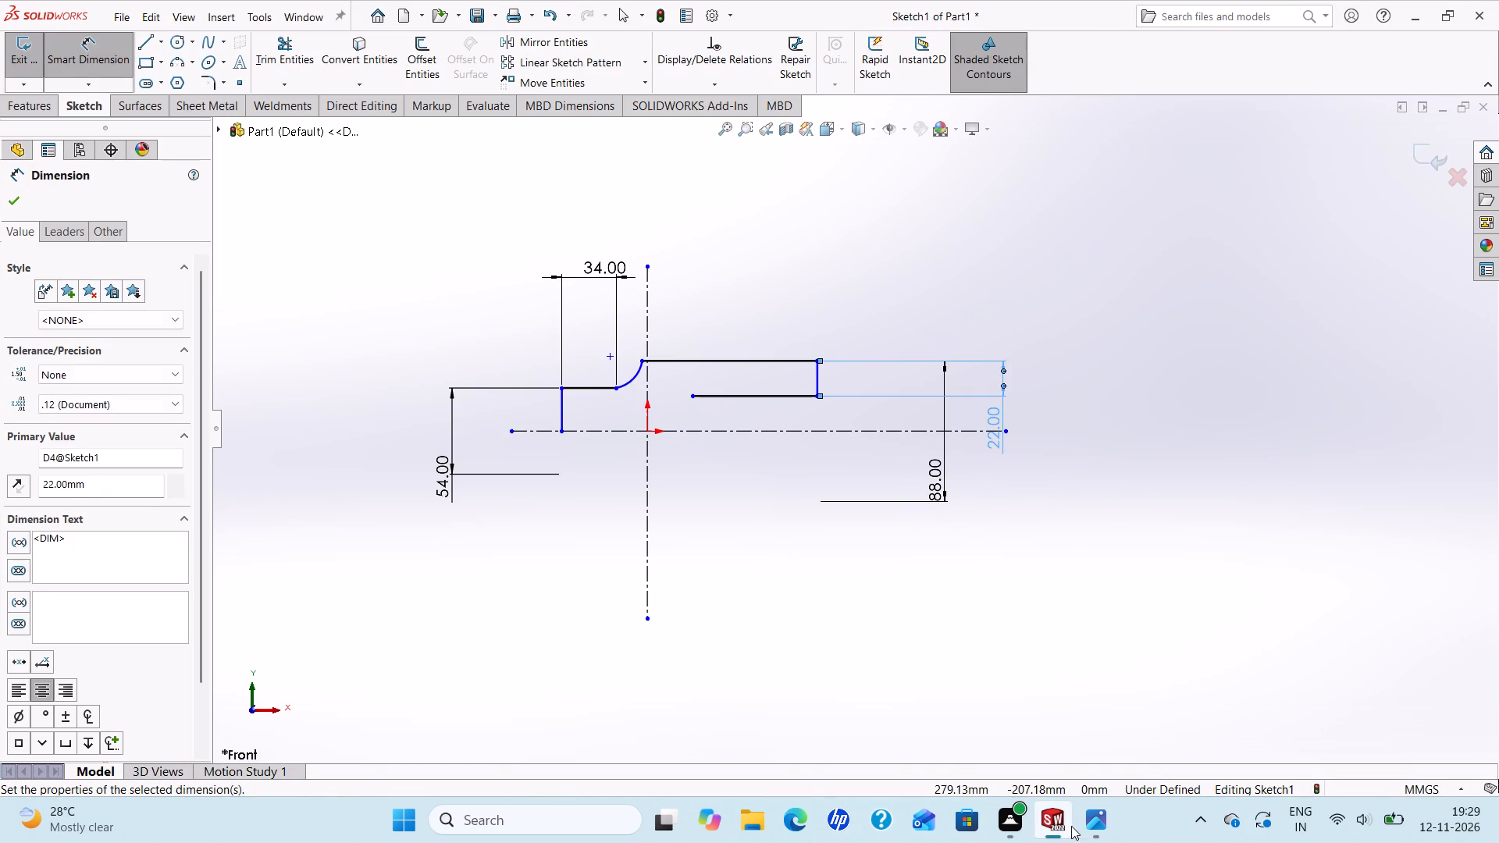
Examine the reference drawing's plan, side and isometric views for the remaining shoulder, slot and arm length dimensions.
{"action": "left_click", "coordinate": [1084, 826]}
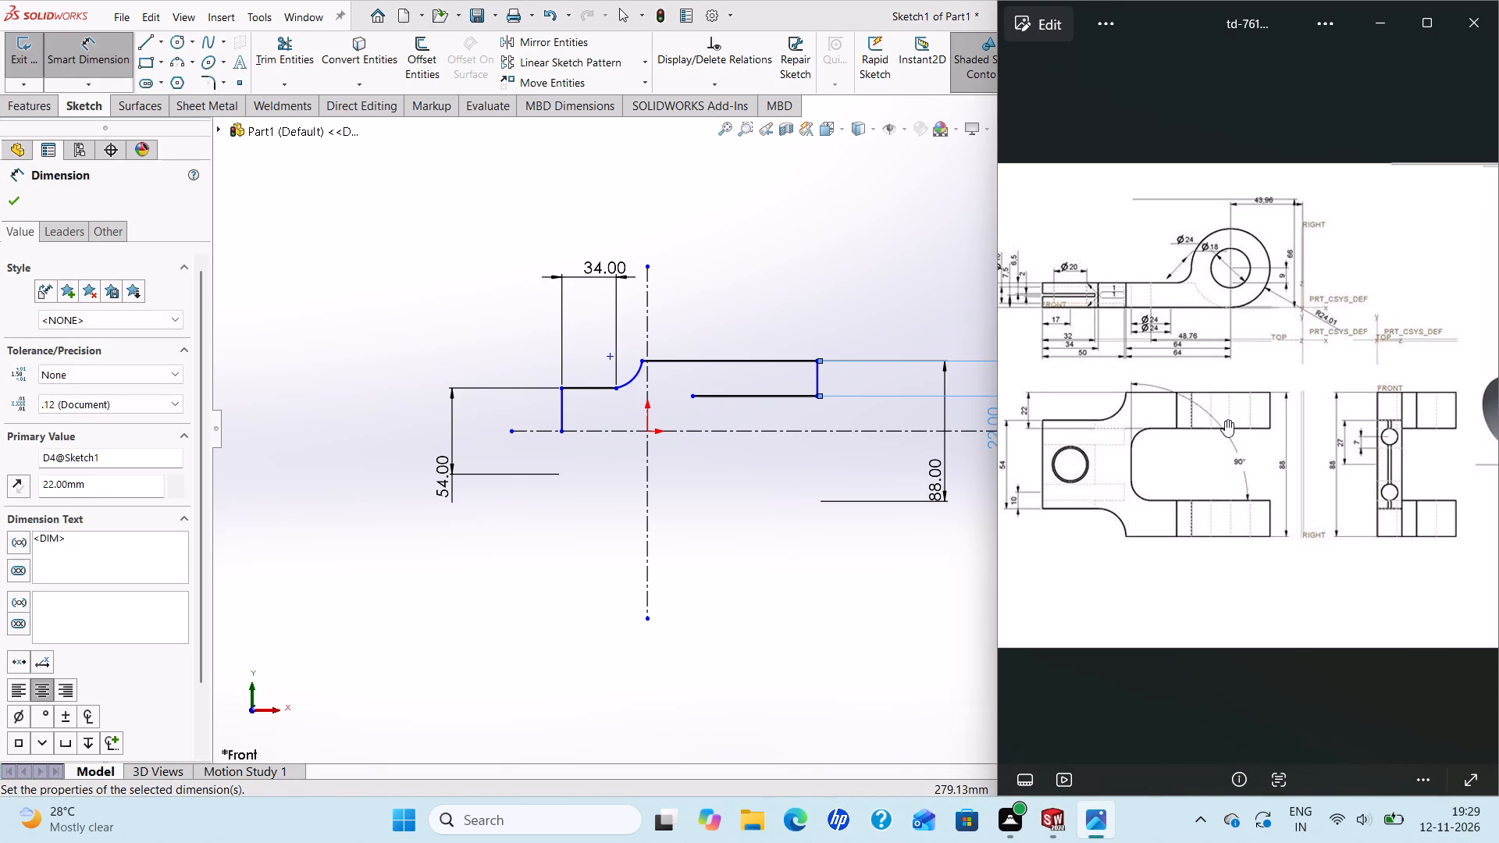
{"action": "scroll", "coordinate": [1407, 446], "scroll_direction": "up", "scroll_amount": 1}
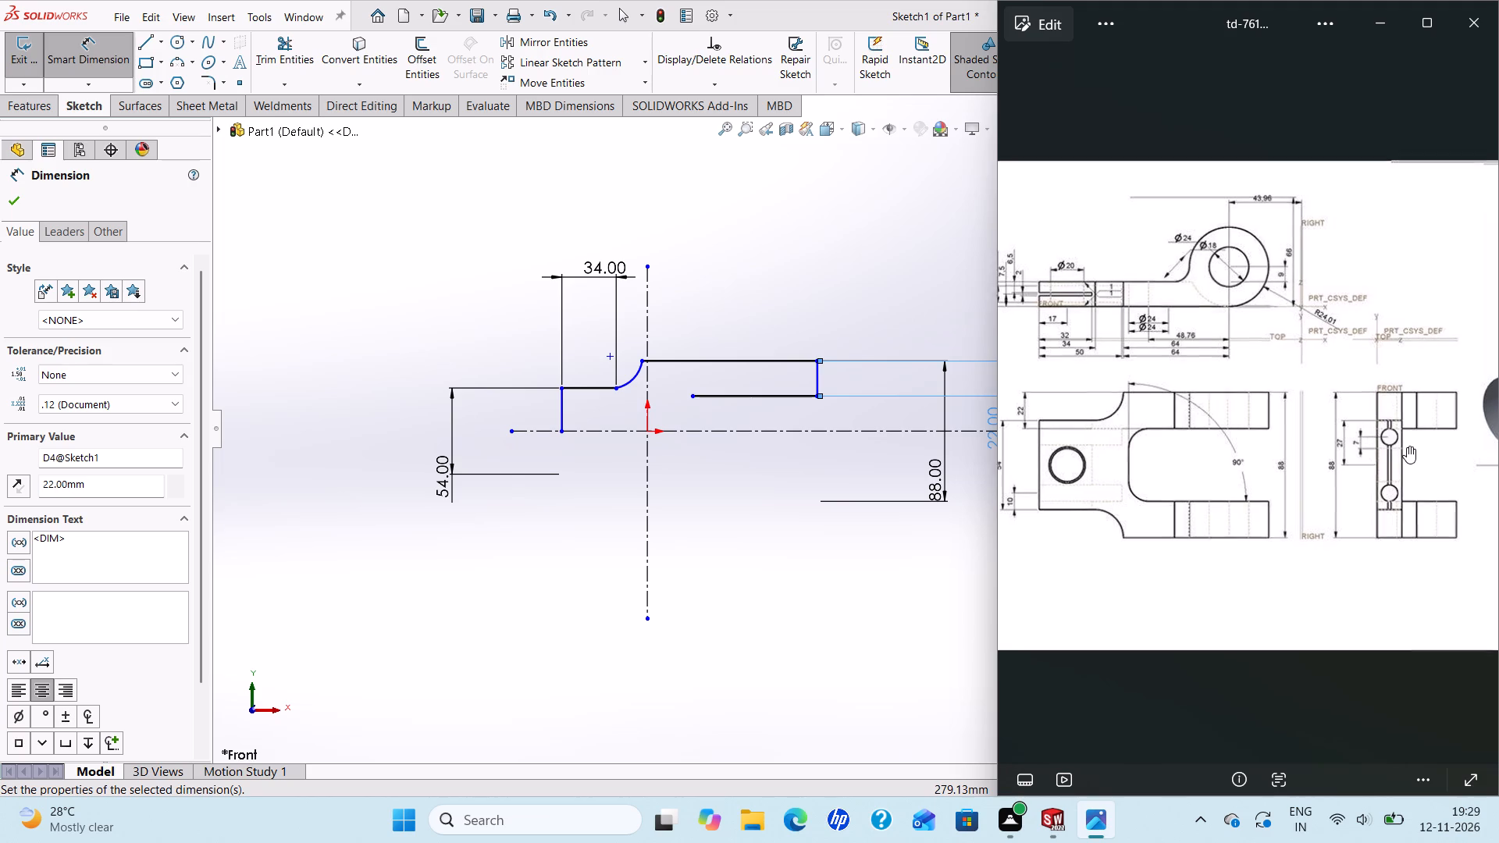
{"action": "scroll", "coordinate": [1407, 446], "scroll_direction": "up", "scroll_amount": 3}
{"action": "scroll", "coordinate": [1407, 446], "scroll_direction": "down", "scroll_amount": 8}
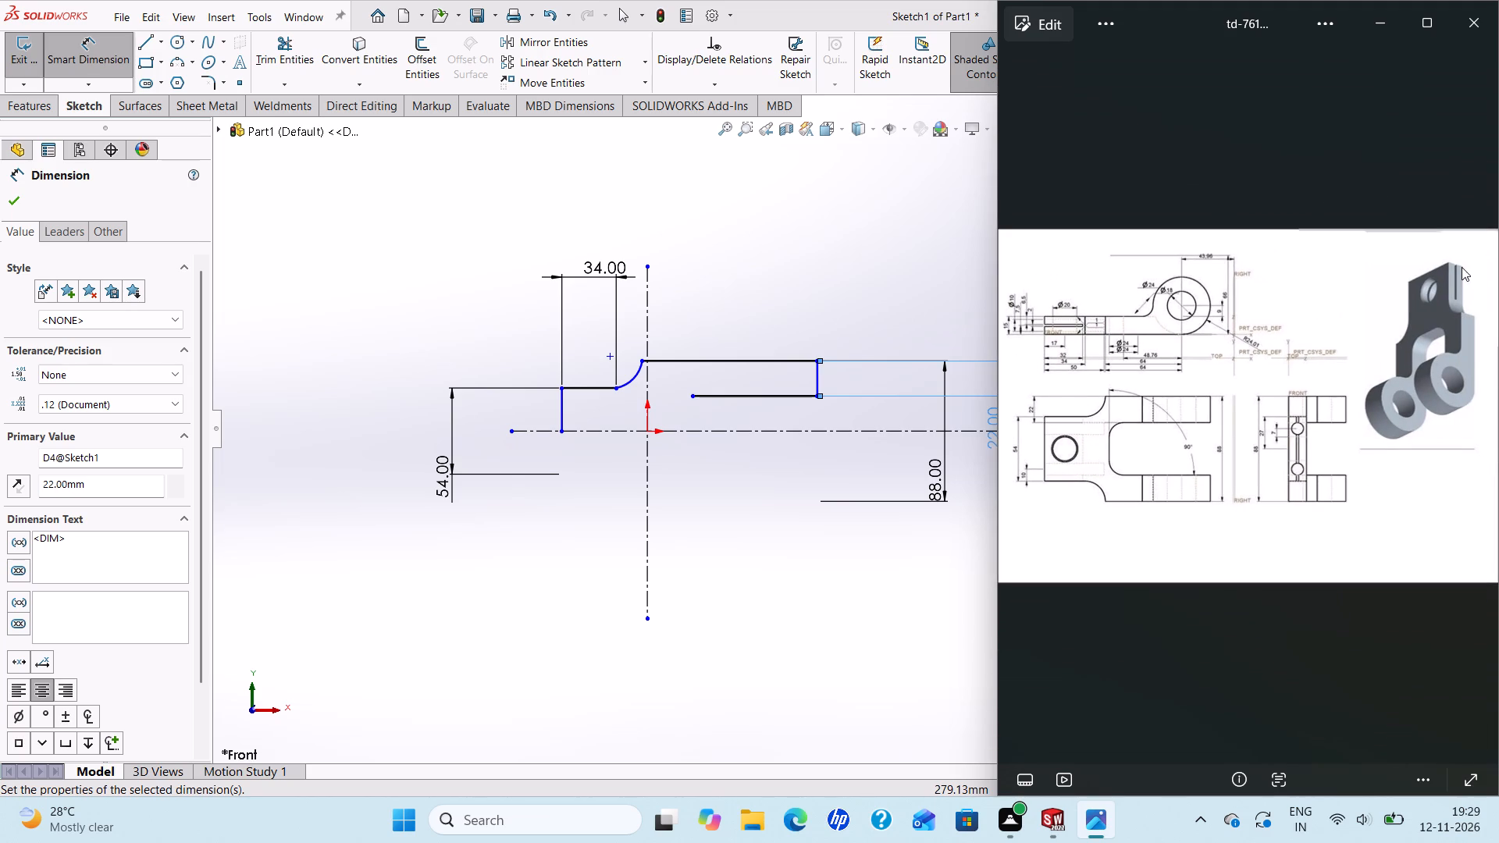
{"action": "scroll", "coordinate": [1462, 267], "scroll_direction": "down", "scroll_amount": 2}
{"action": "scroll", "coordinate": [1462, 284], "scroll_direction": "up", "scroll_amount": 2}
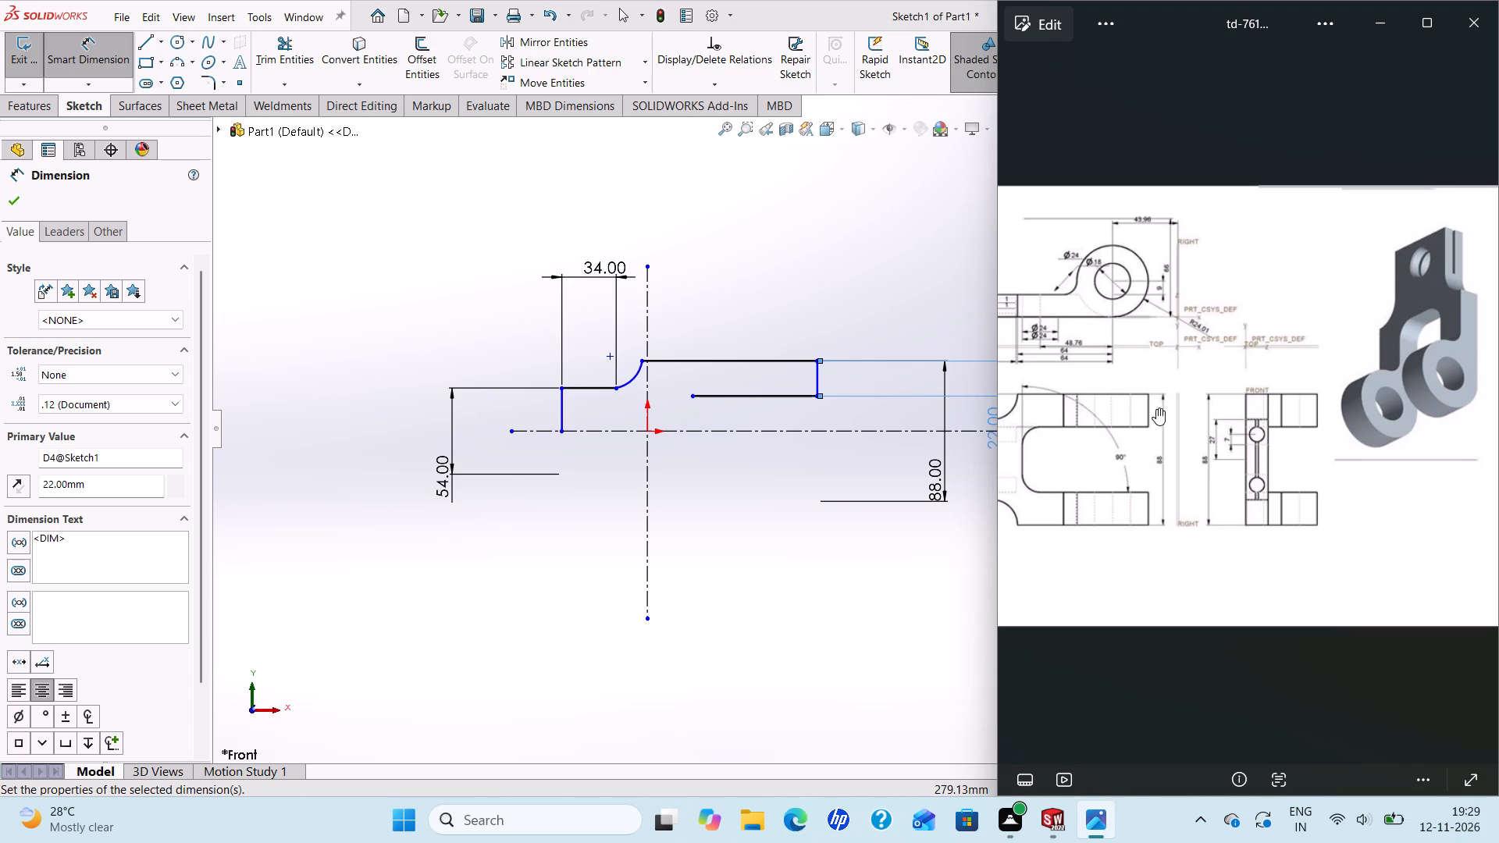
{"action": "scroll", "coordinate": [1310, 419], "scroll_direction": "up", "scroll_amount": 2}
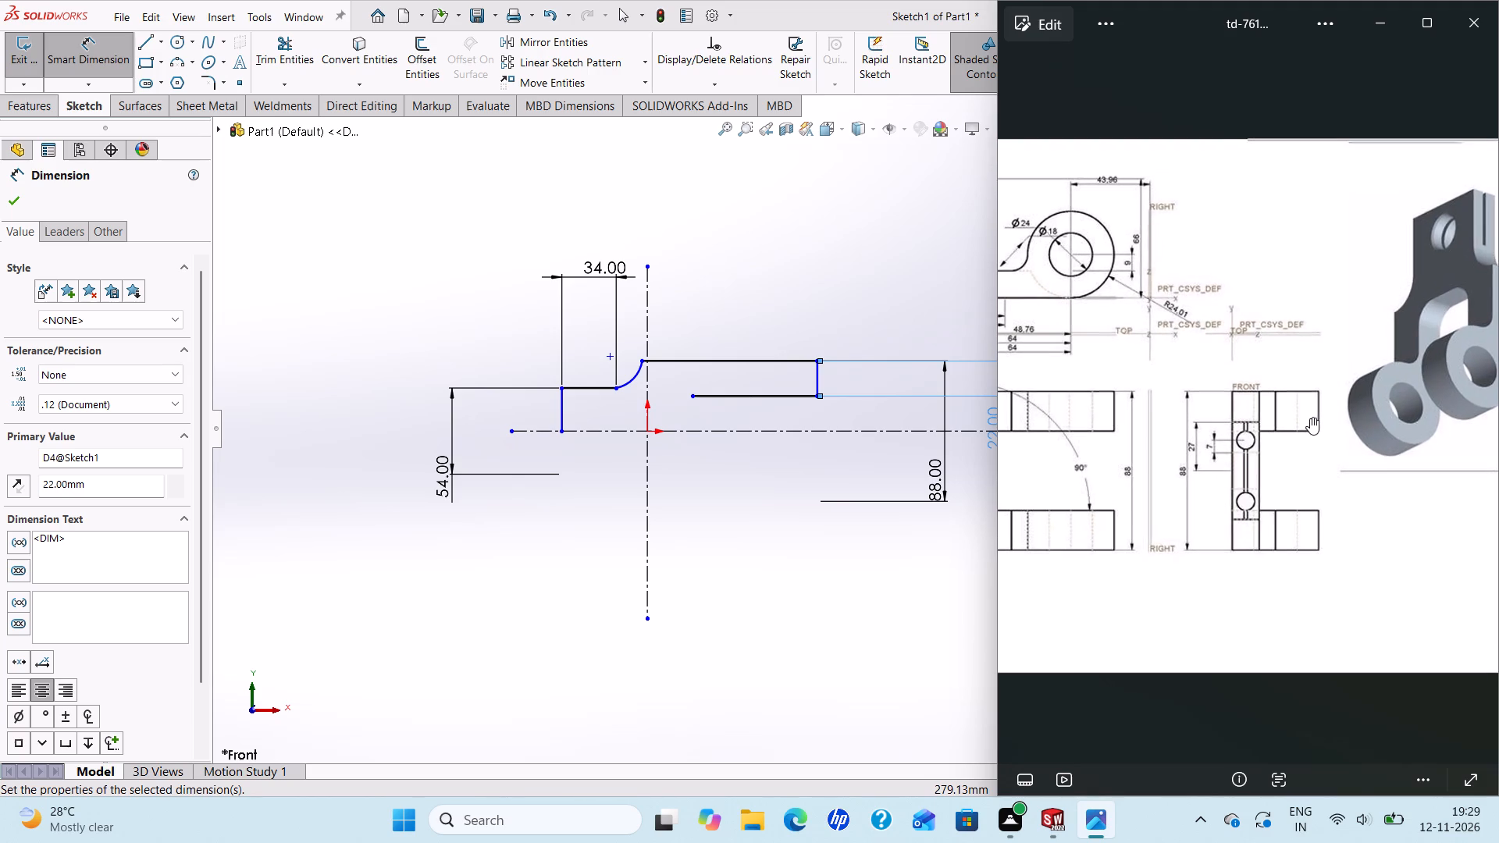
{"action": "scroll", "coordinate": [1411, 386], "scroll_direction": "down", "scroll_amount": 4}
{"action": "scroll", "coordinate": [1175, 392], "scroll_direction": "down", "scroll_amount": 2}
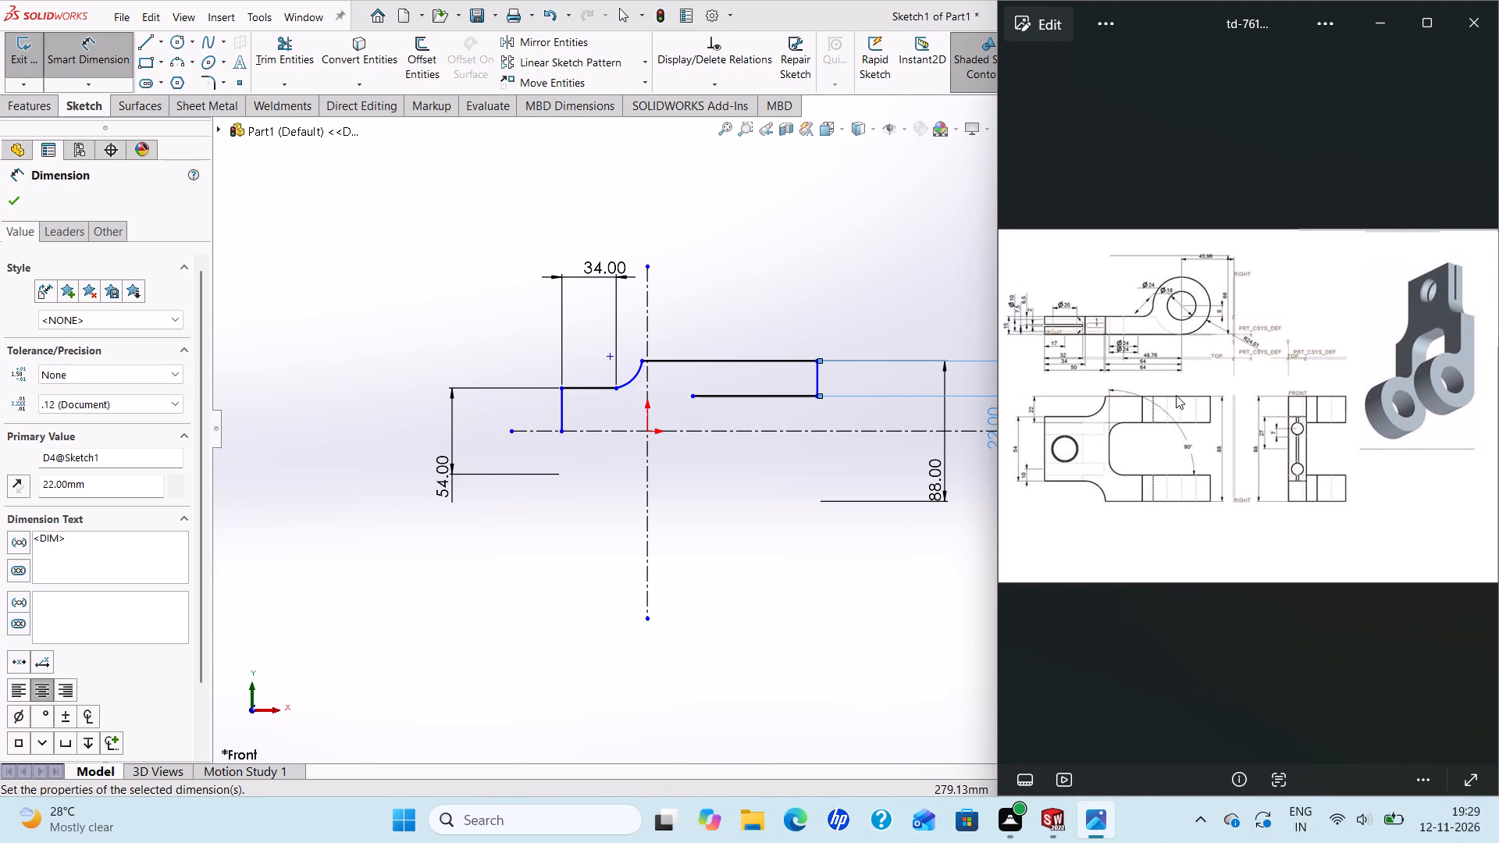
{"action": "scroll", "coordinate": [1176, 395], "scroll_direction": "down", "scroll_amount": 1}
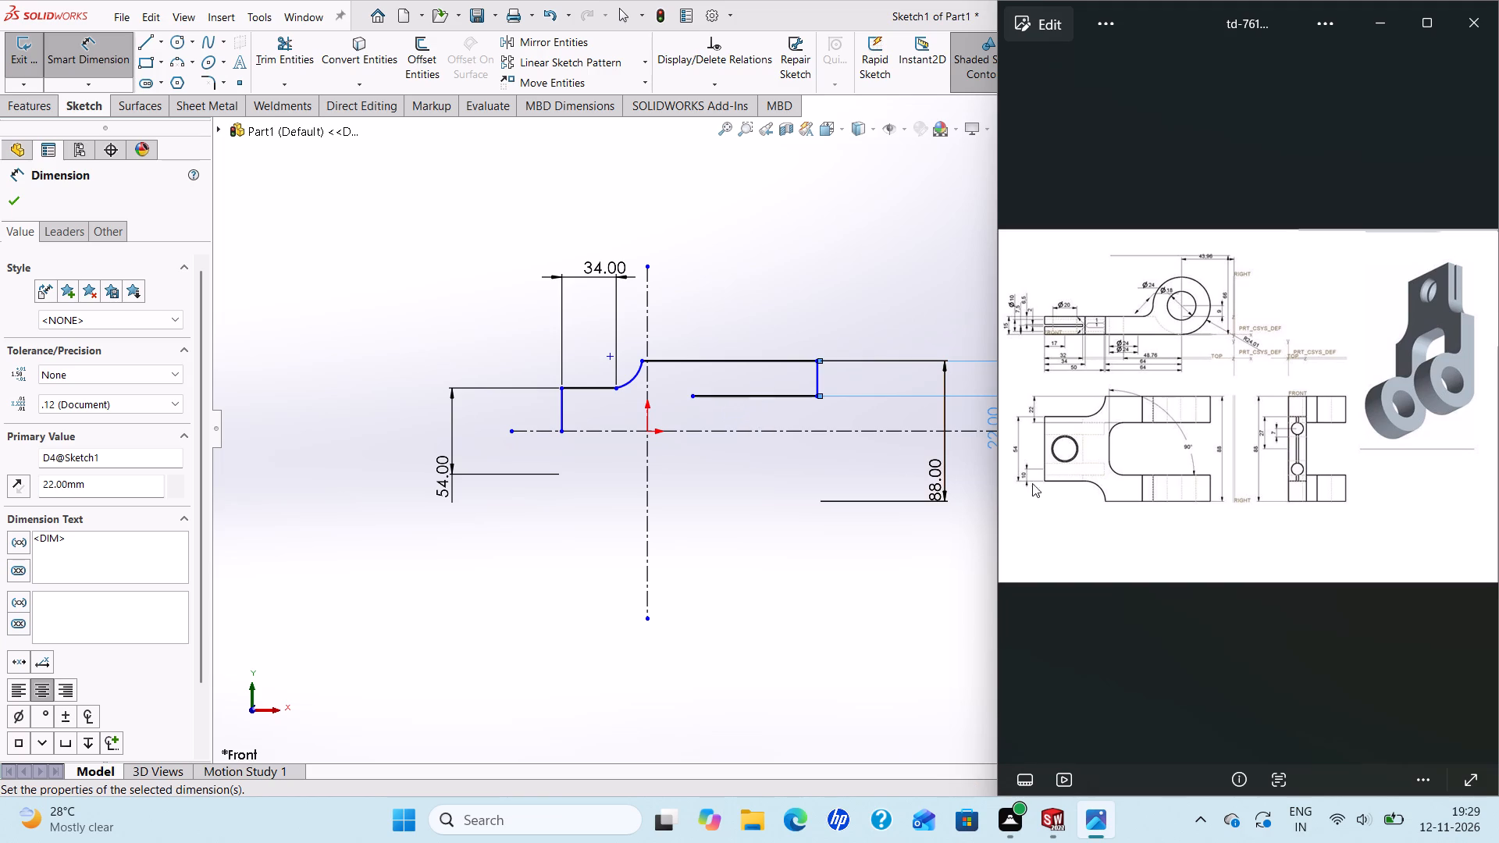
{"action": "scroll", "coordinate": [1113, 416], "scroll_direction": "up", "scroll_amount": 2}
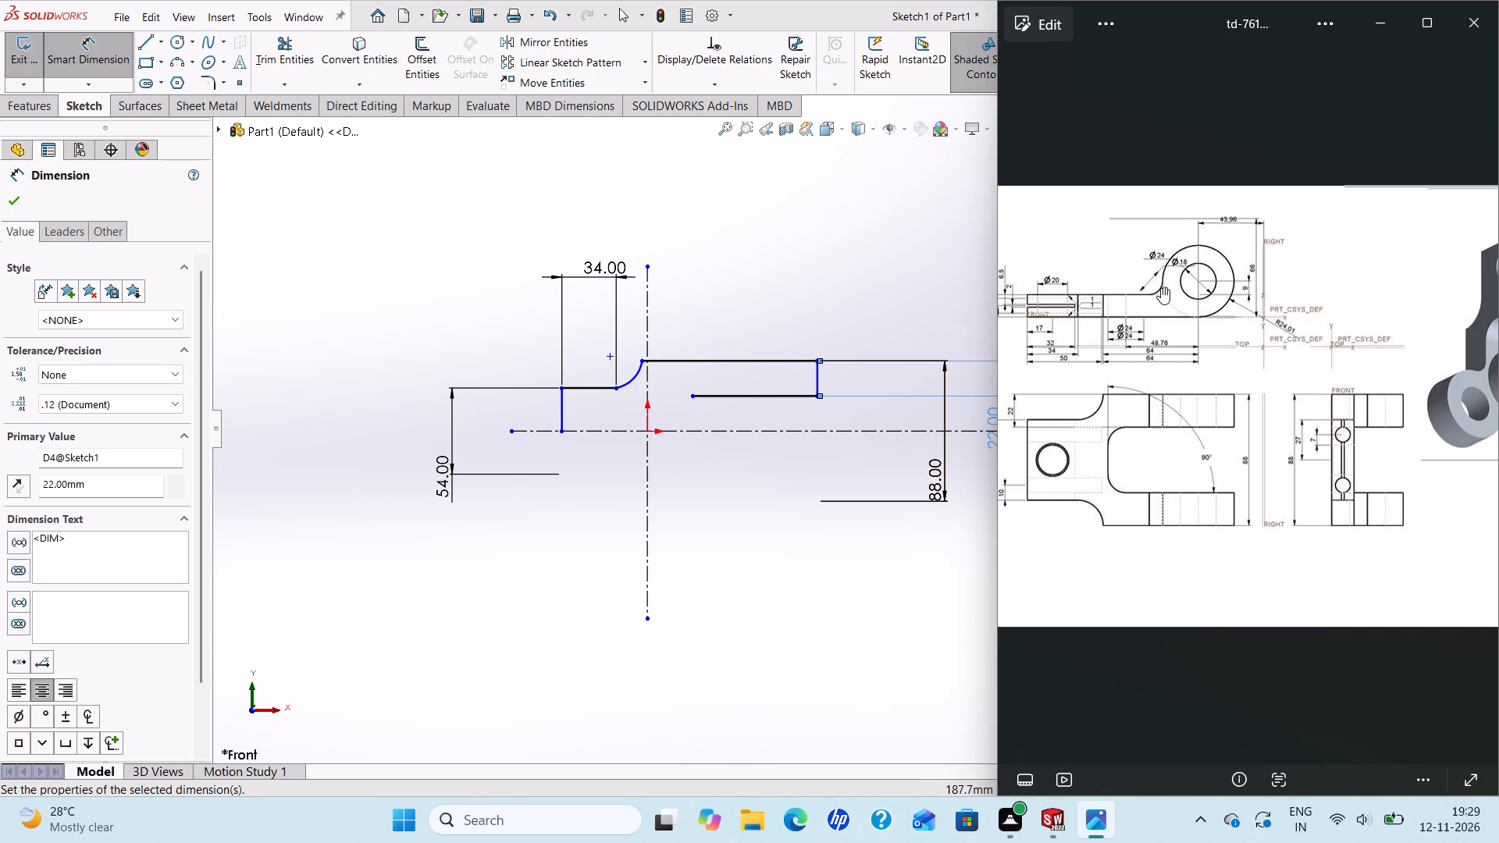
{"action": "scroll", "coordinate": [1071, 347], "scroll_direction": "up", "scroll_amount": 2}
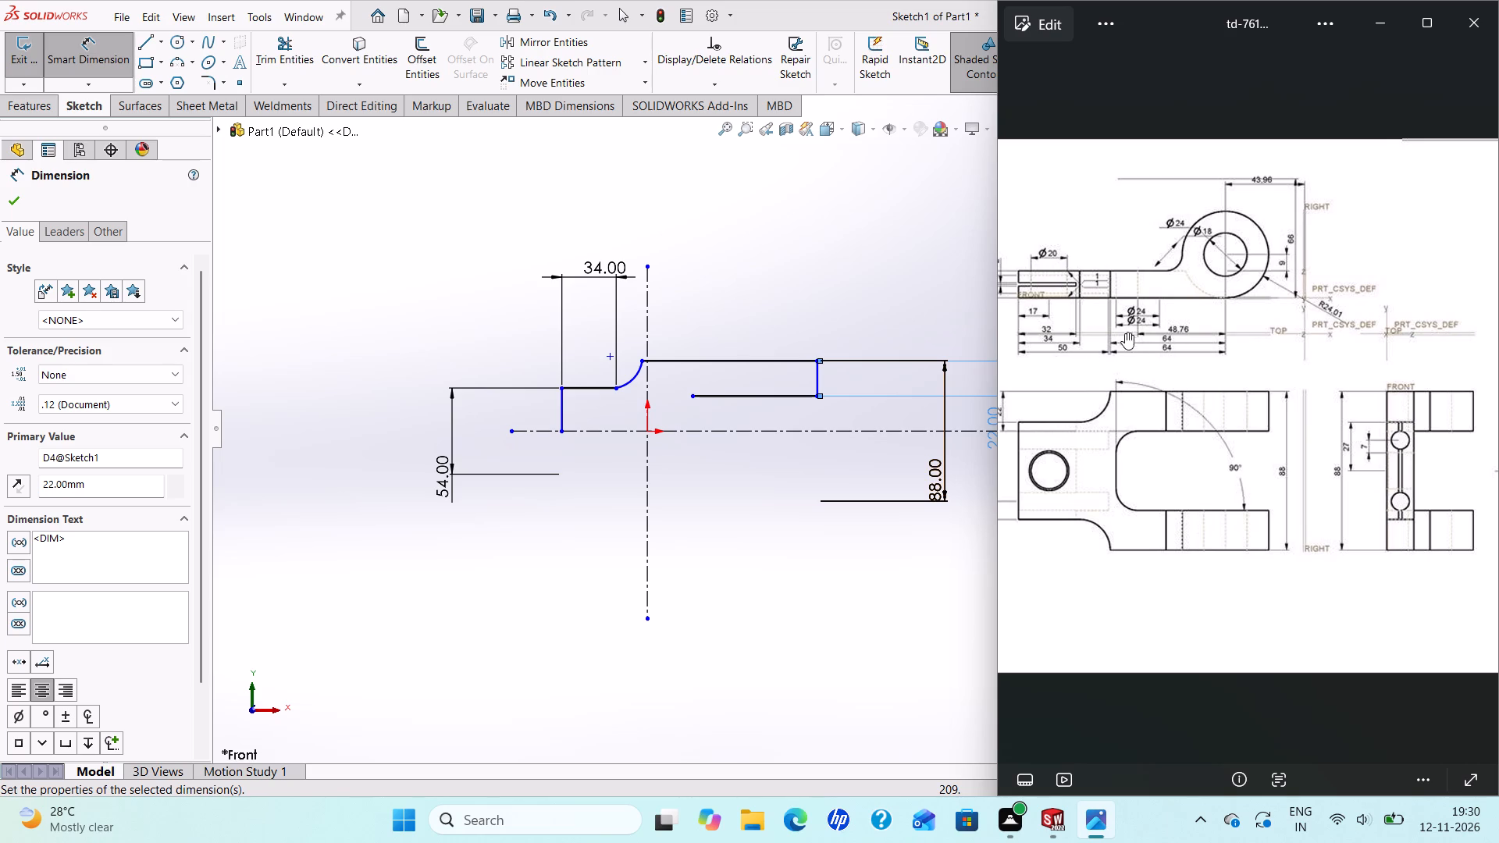
{"action": "scroll", "coordinate": [1414, 494], "scroll_direction": "up", "scroll_amount": 2}
{"action": "scroll", "coordinate": [1414, 494], "scroll_direction": "down", "scroll_amount": 2}
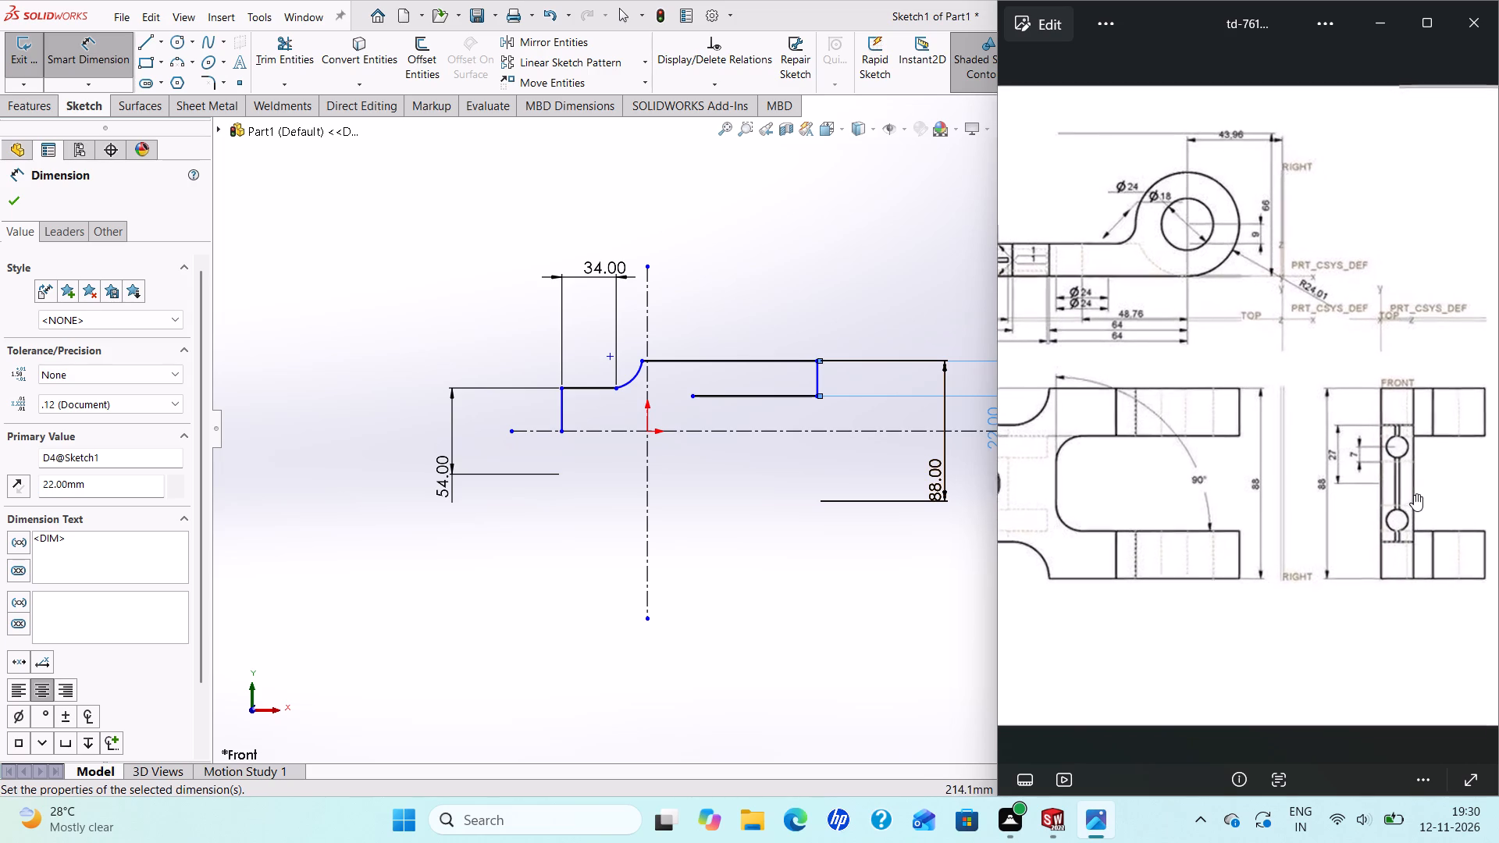
{"action": "scroll", "coordinate": [1414, 494], "scroll_direction": "down", "scroll_amount": 3}
{"action": "scroll", "coordinate": [1451, 442], "scroll_direction": "down", "scroll_amount": 2}
{"action": "scroll", "coordinate": [1070, 416], "scroll_direction": "up", "scroll_amount": 1}
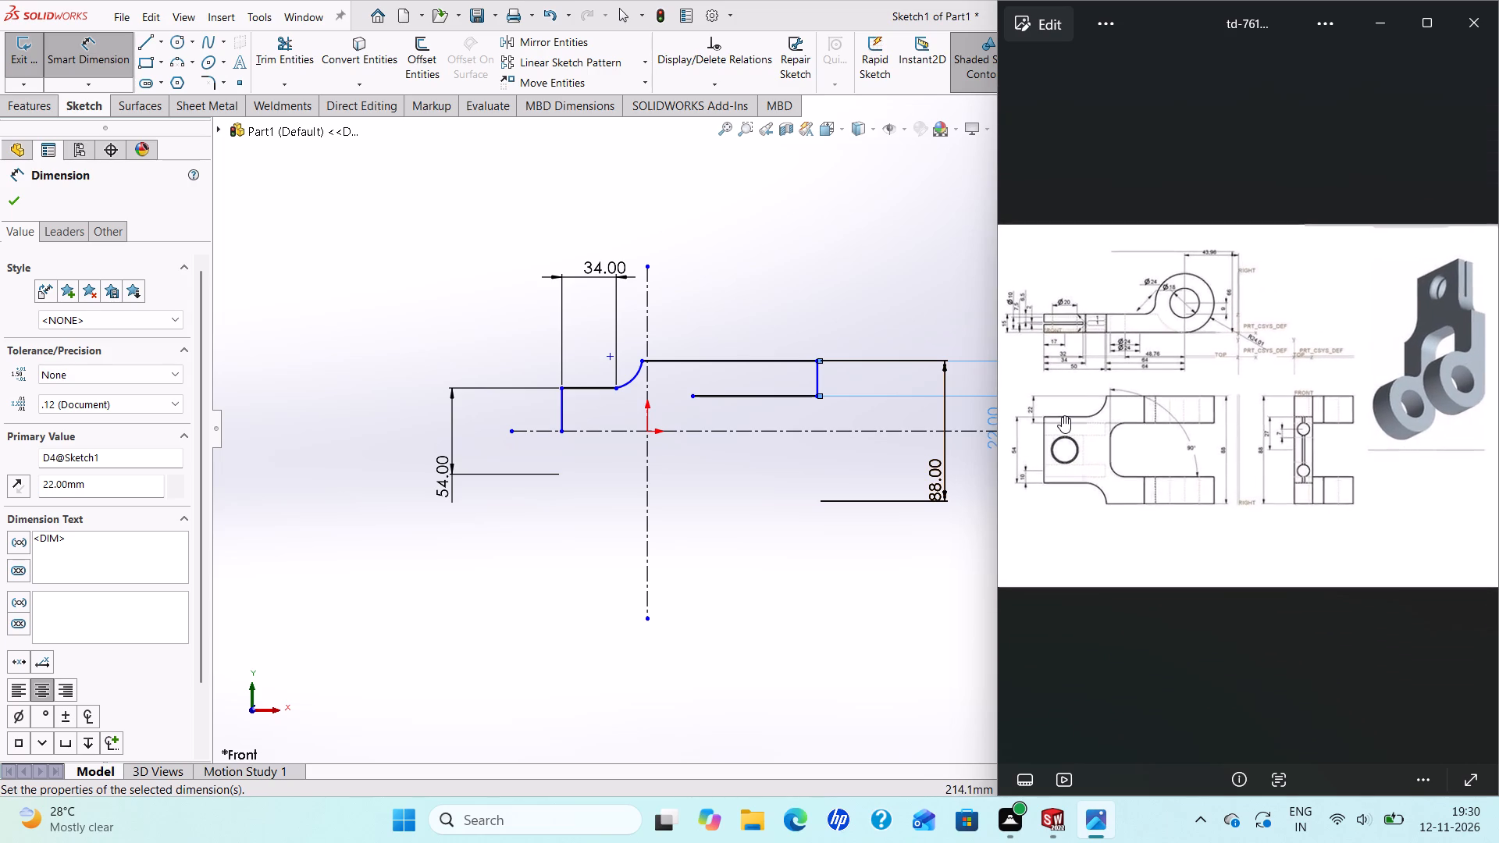
{"action": "scroll", "coordinate": [1062, 416], "scroll_direction": "up", "scroll_amount": 4}
{"action": "scroll", "coordinate": [1129, 345], "scroll_direction": "up", "scroll_amount": 2}
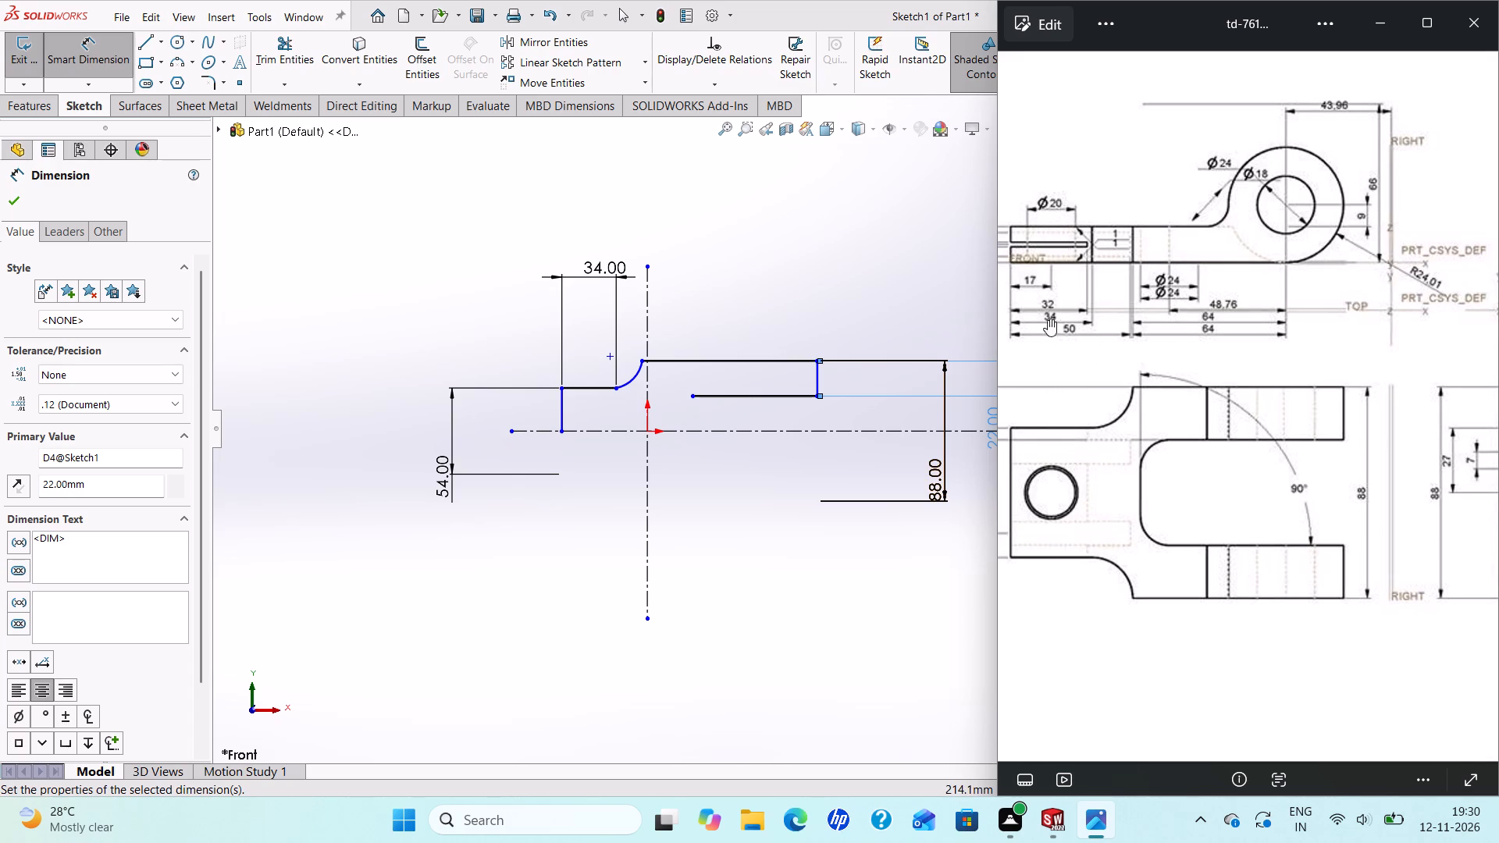
Dimension the horizontal distance from the outline's short vertical end line to the arc's upper endpoint as 50 mm.
{"action": "left_click", "coordinate": [559, 411]}
{"action": "left_click", "coordinate": [645, 361]}
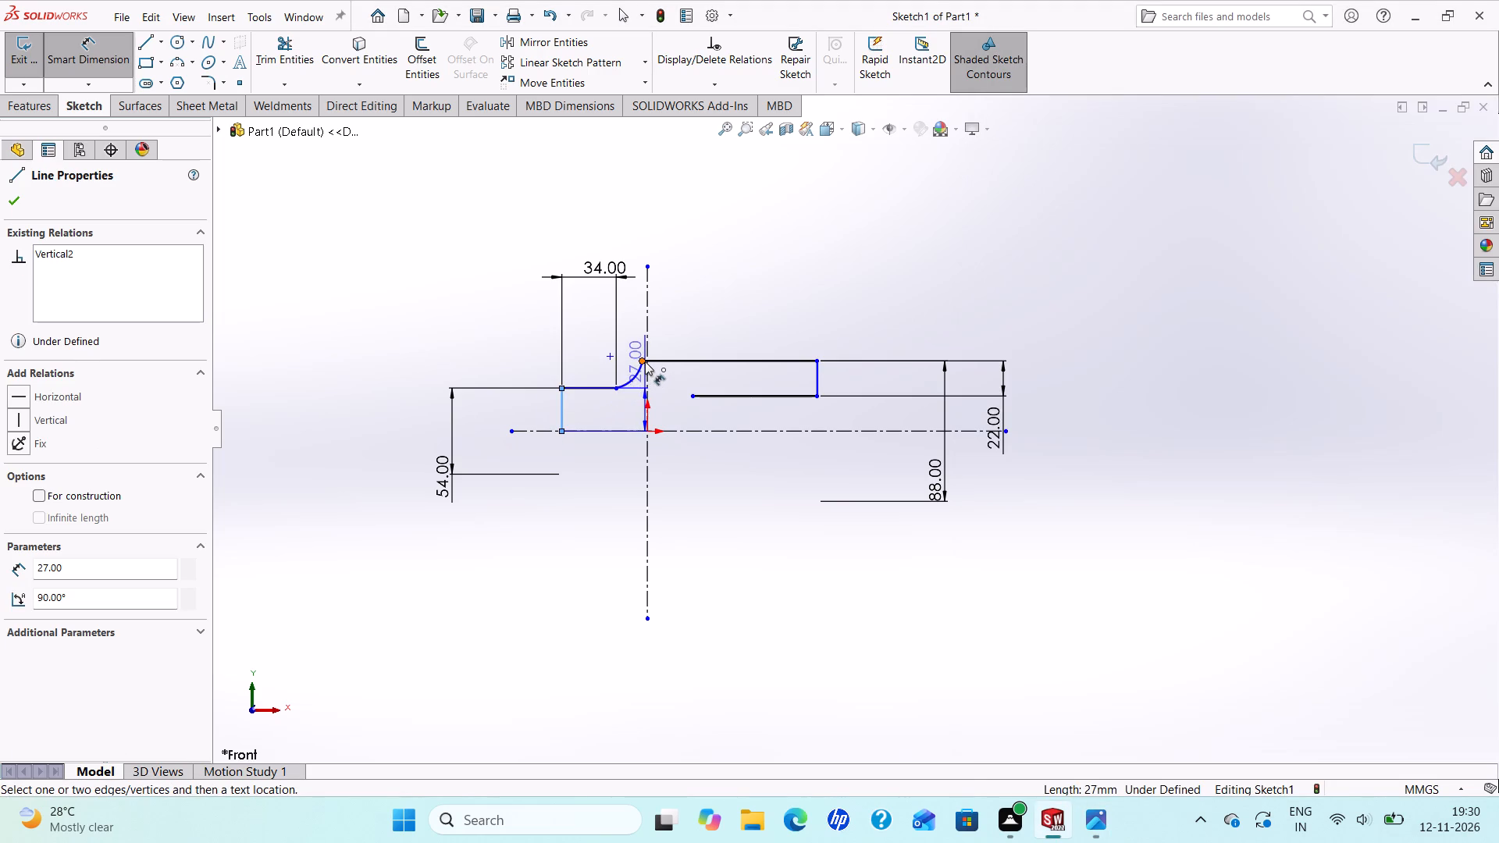
{"action": "left_click", "coordinate": [693, 238]}
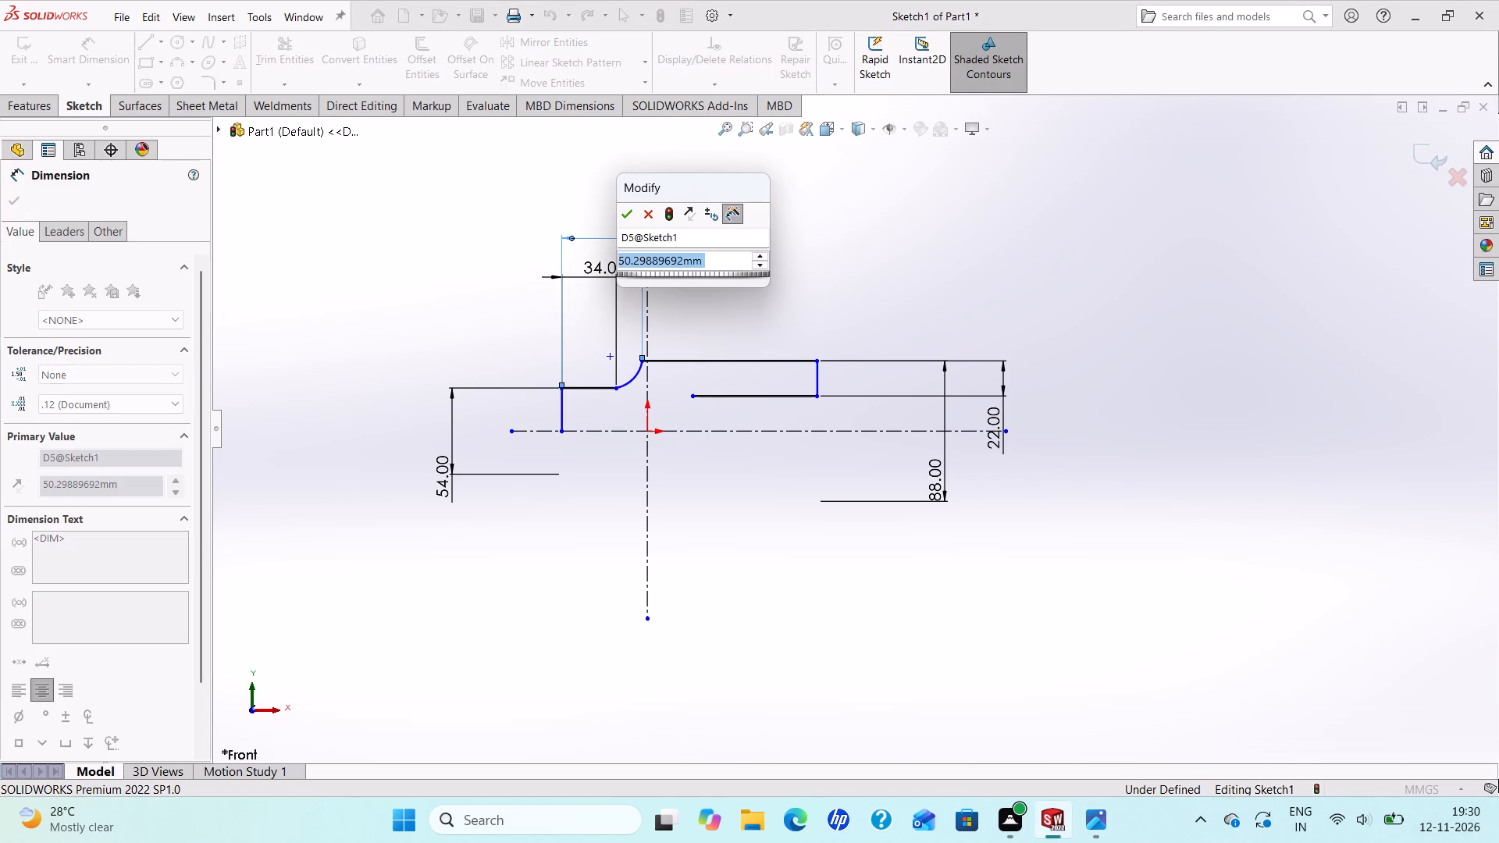
{"action": "type", "text": "50"}
{"action": "key", "text": "Return"}
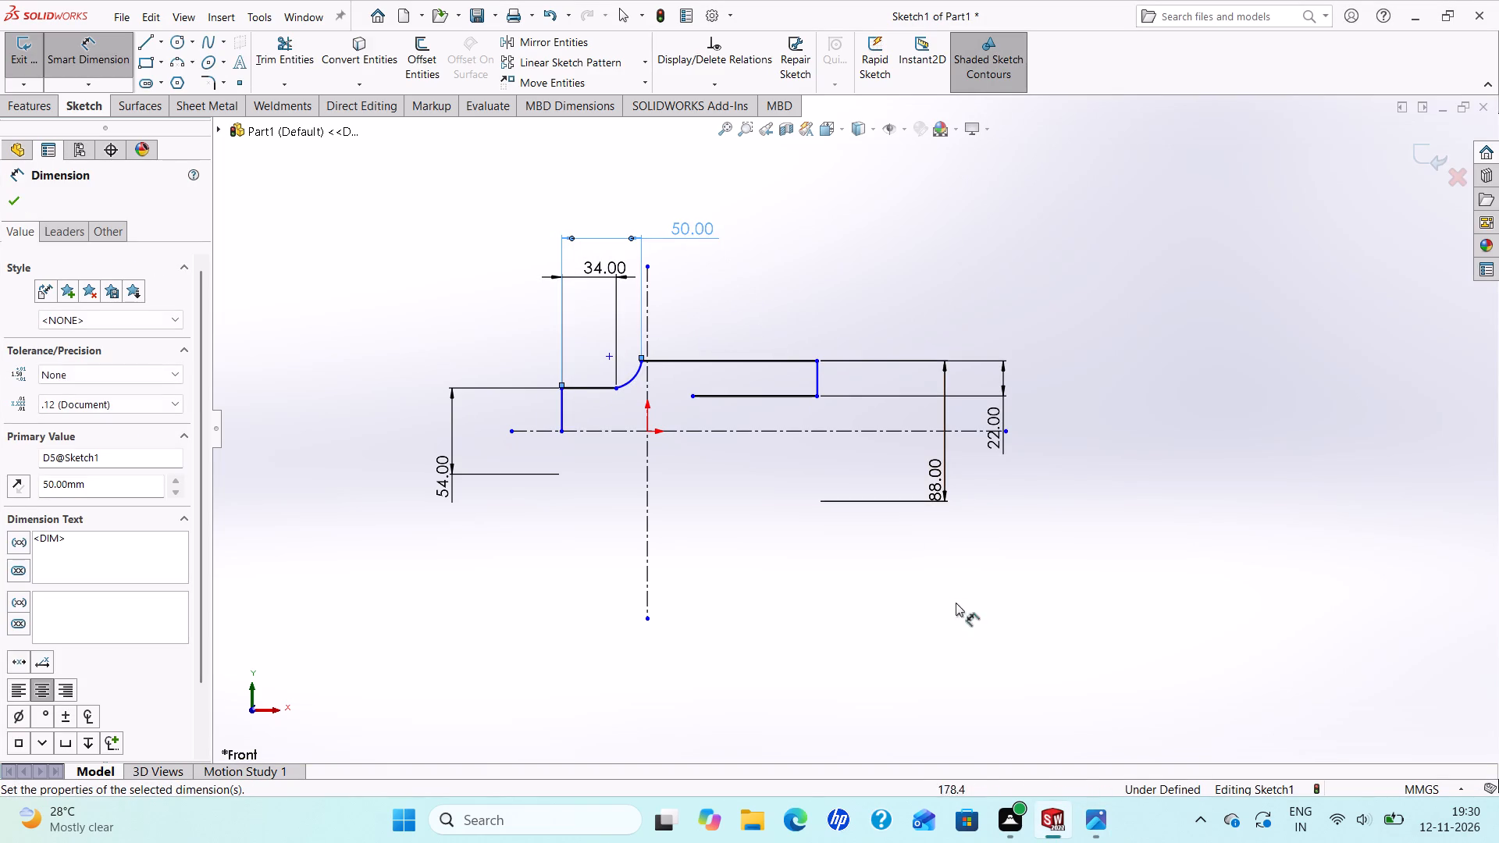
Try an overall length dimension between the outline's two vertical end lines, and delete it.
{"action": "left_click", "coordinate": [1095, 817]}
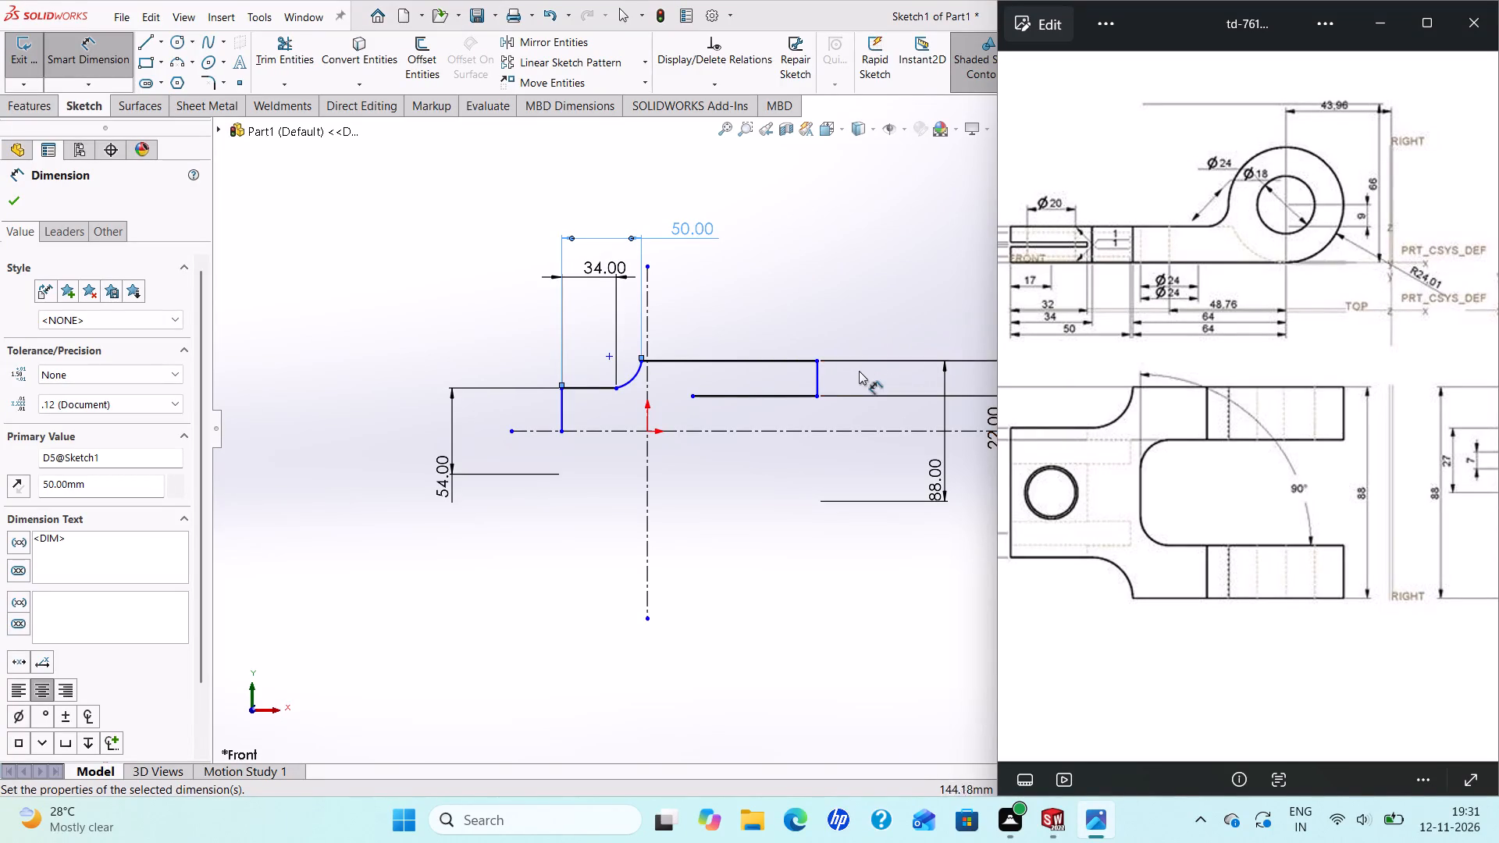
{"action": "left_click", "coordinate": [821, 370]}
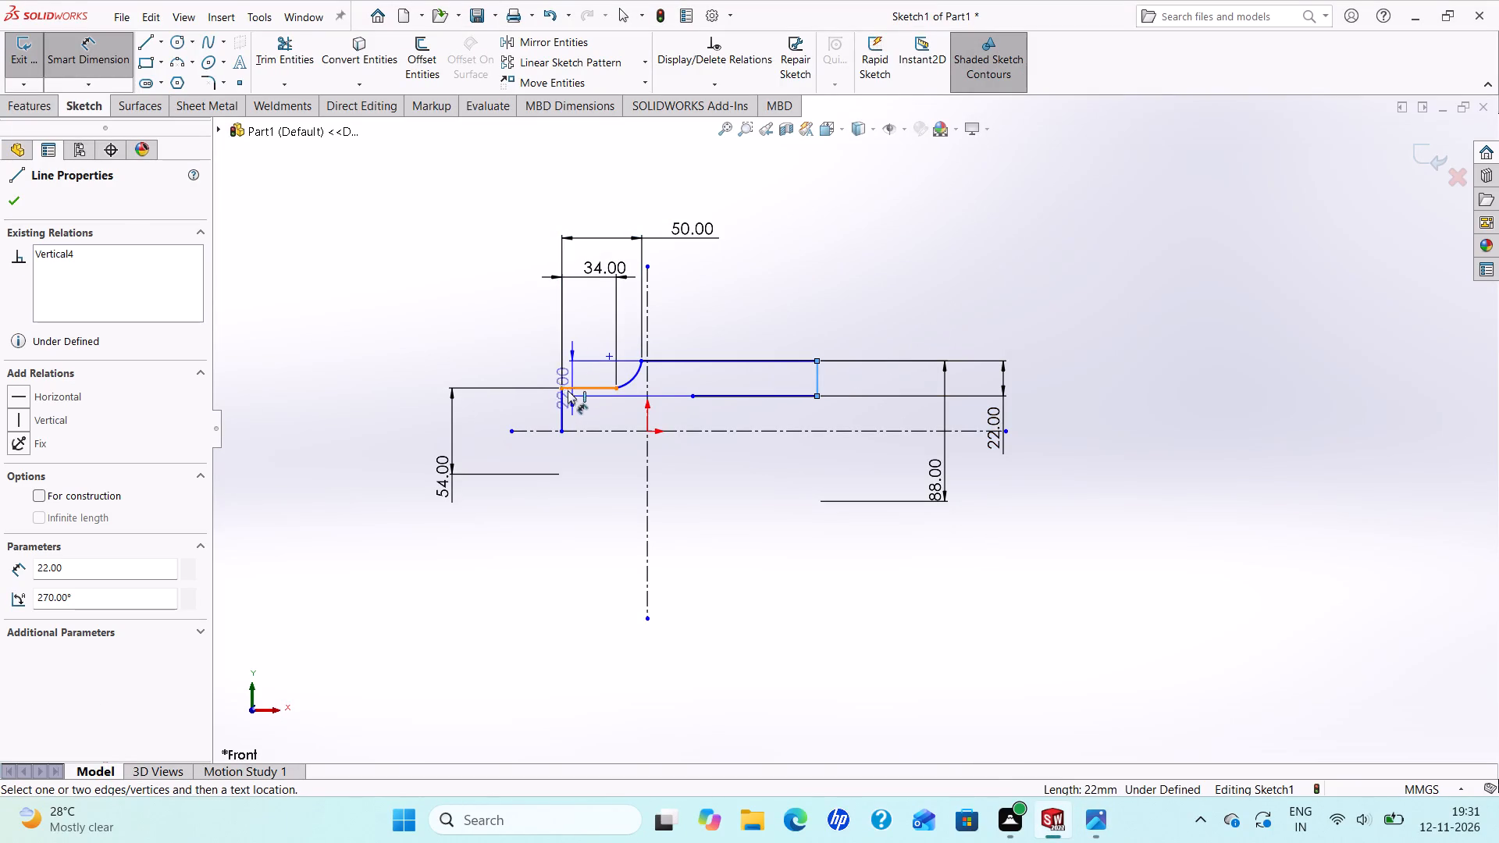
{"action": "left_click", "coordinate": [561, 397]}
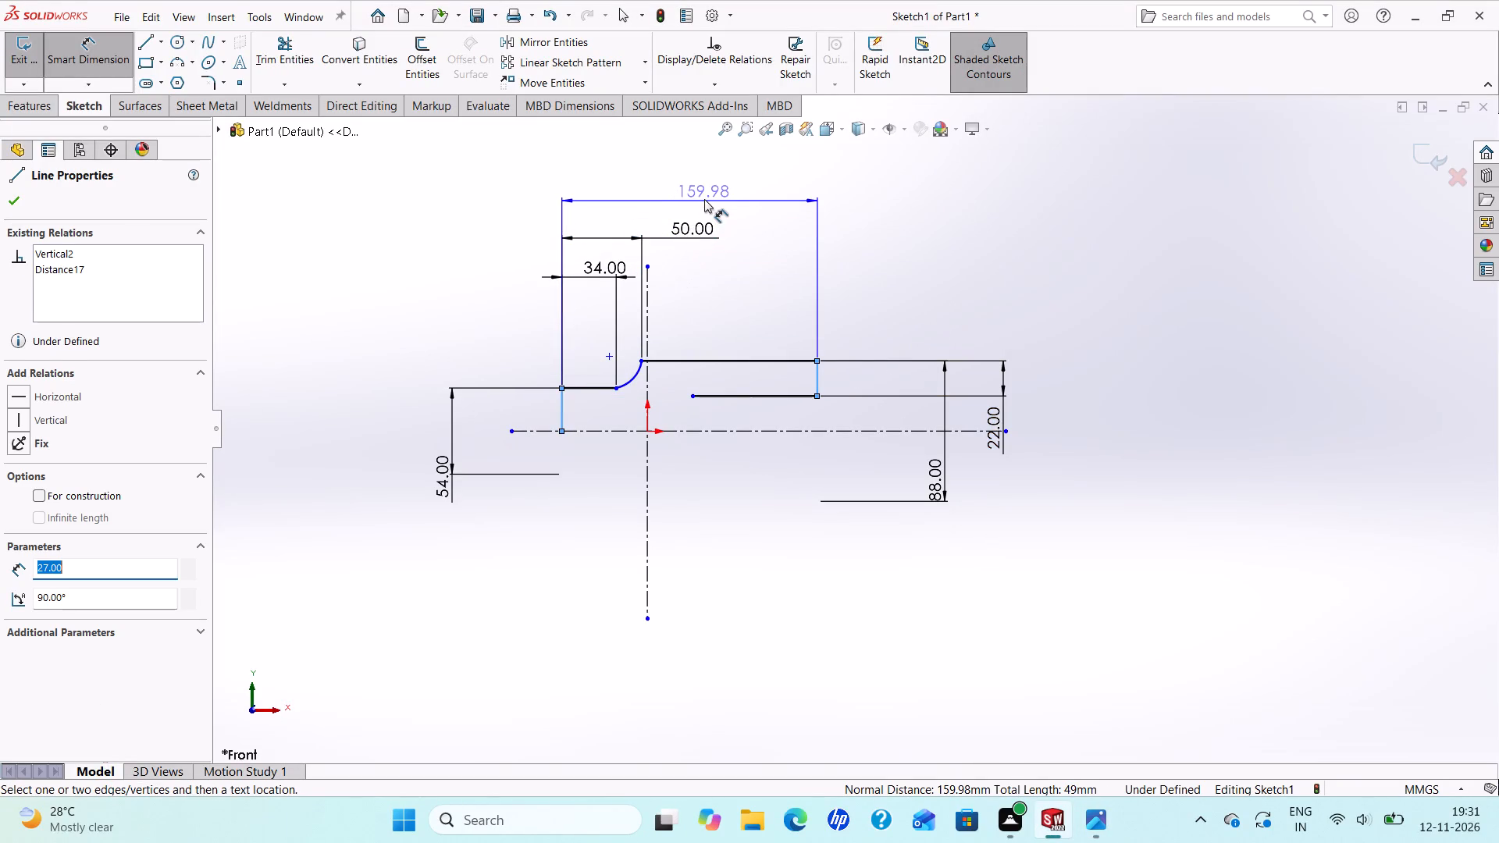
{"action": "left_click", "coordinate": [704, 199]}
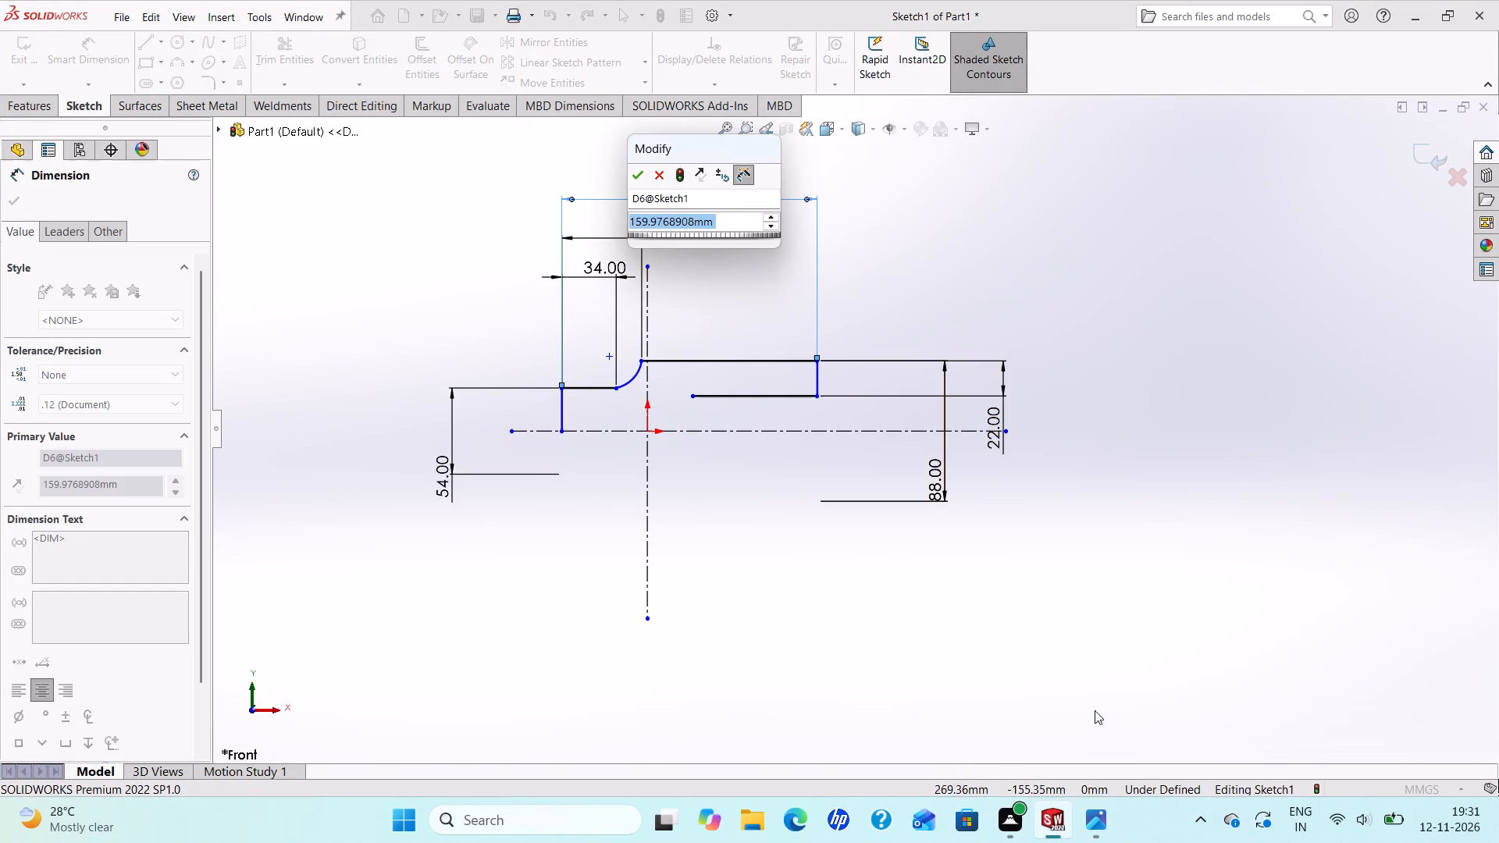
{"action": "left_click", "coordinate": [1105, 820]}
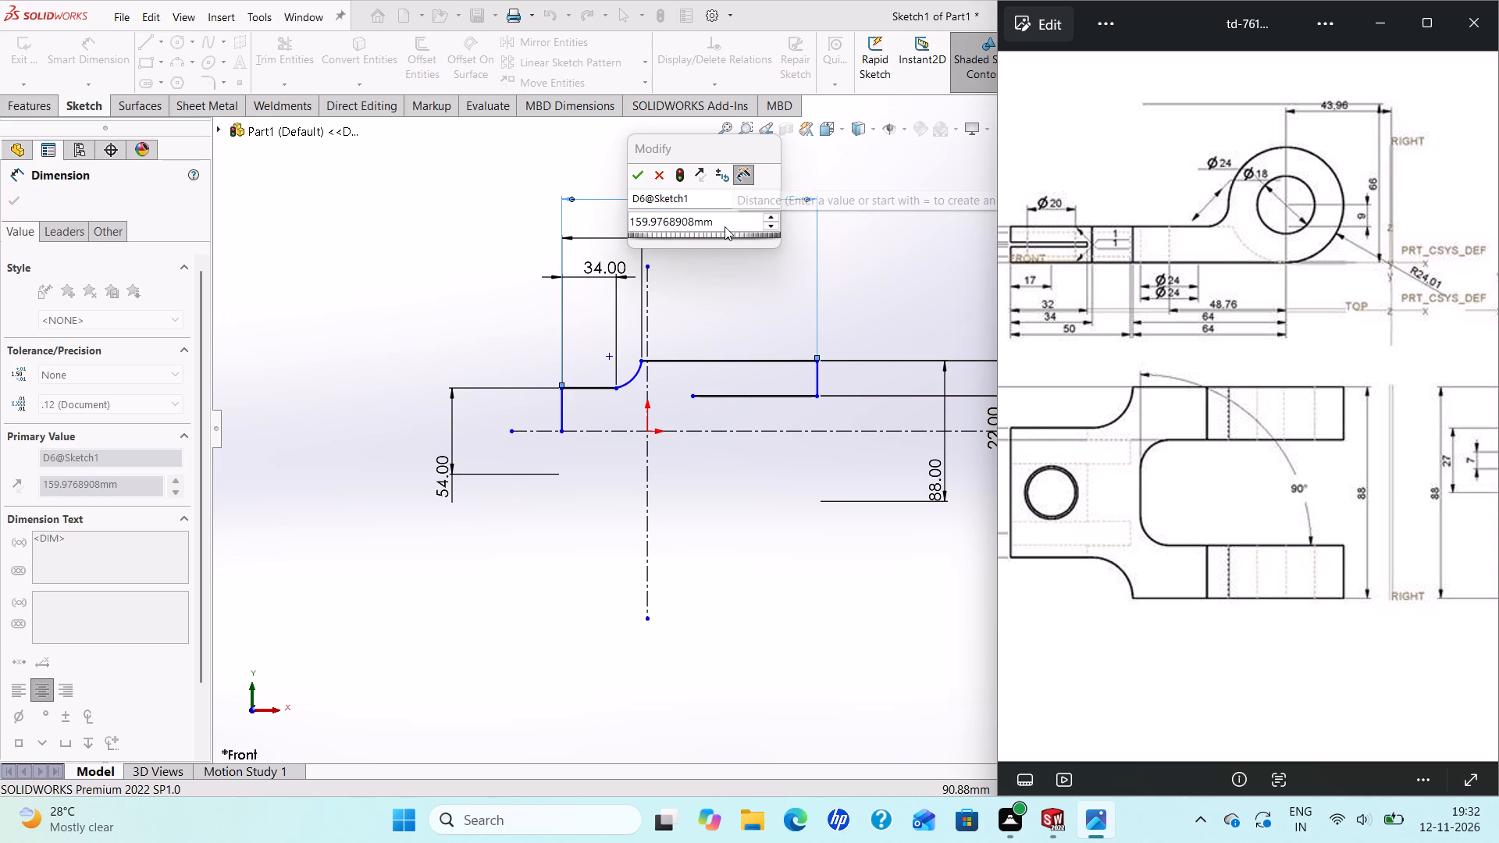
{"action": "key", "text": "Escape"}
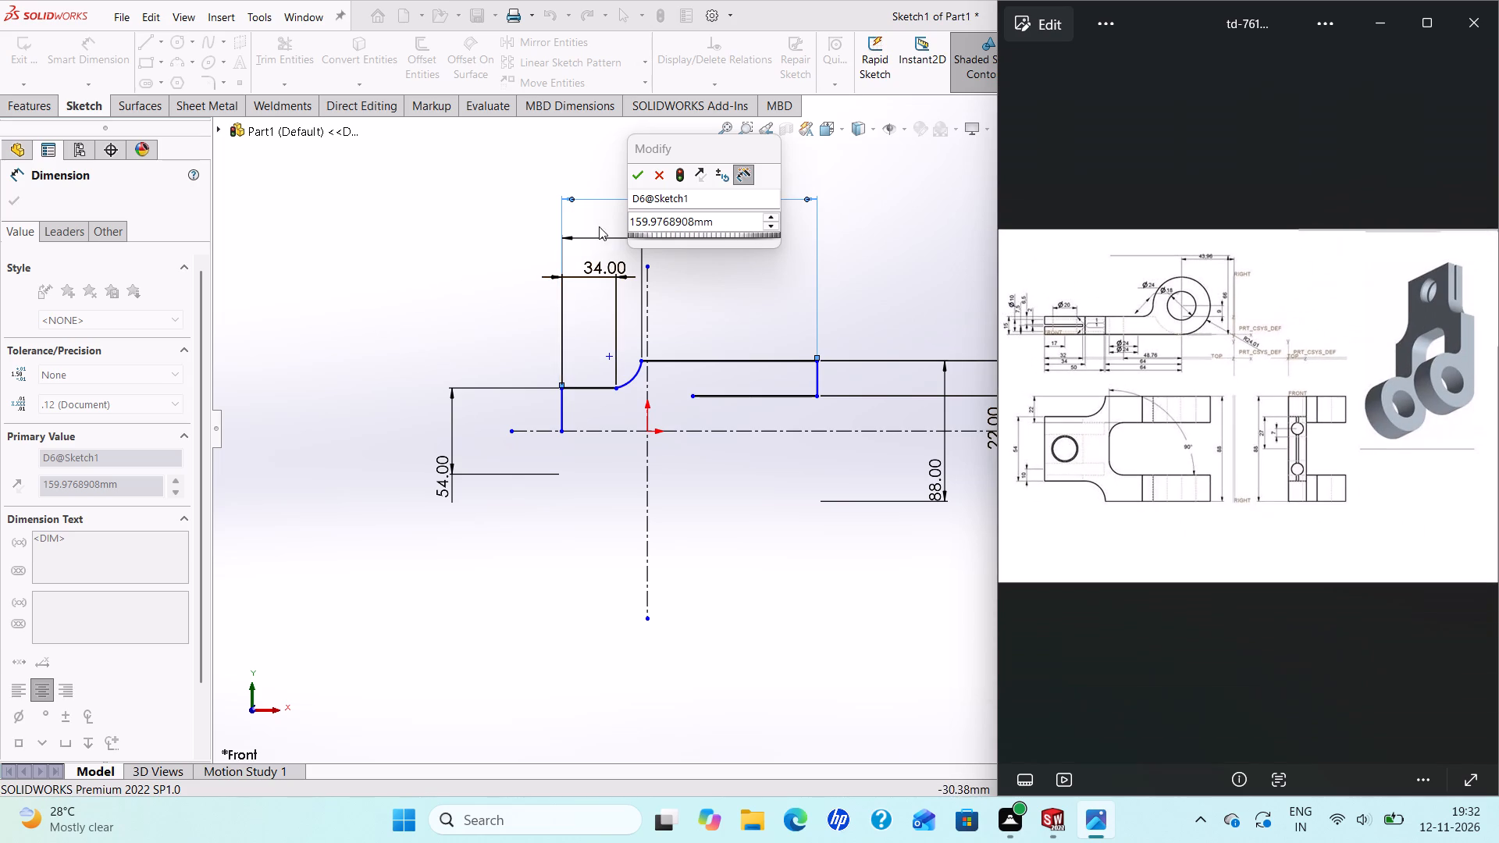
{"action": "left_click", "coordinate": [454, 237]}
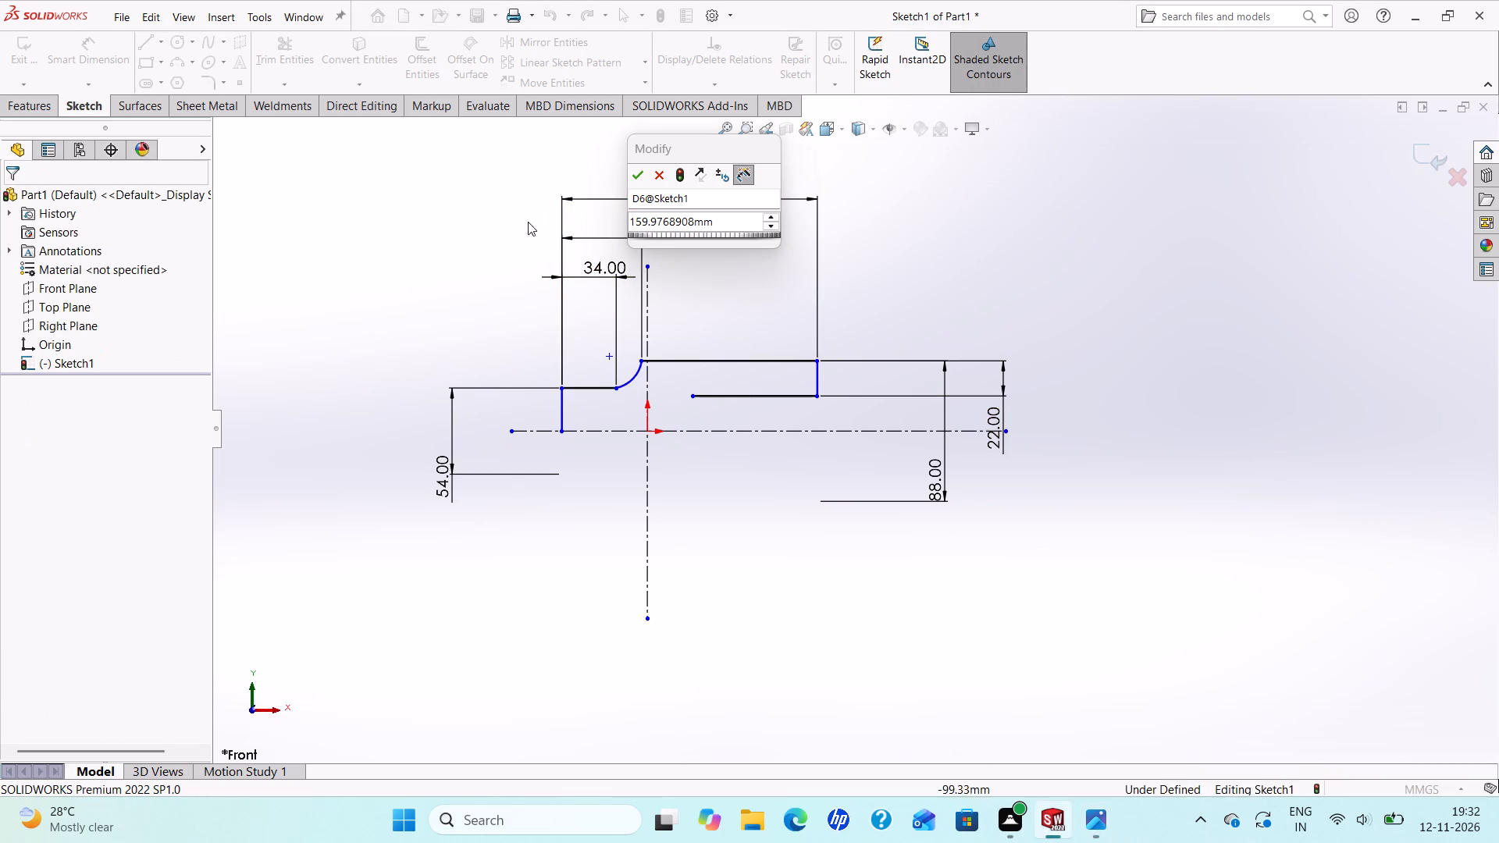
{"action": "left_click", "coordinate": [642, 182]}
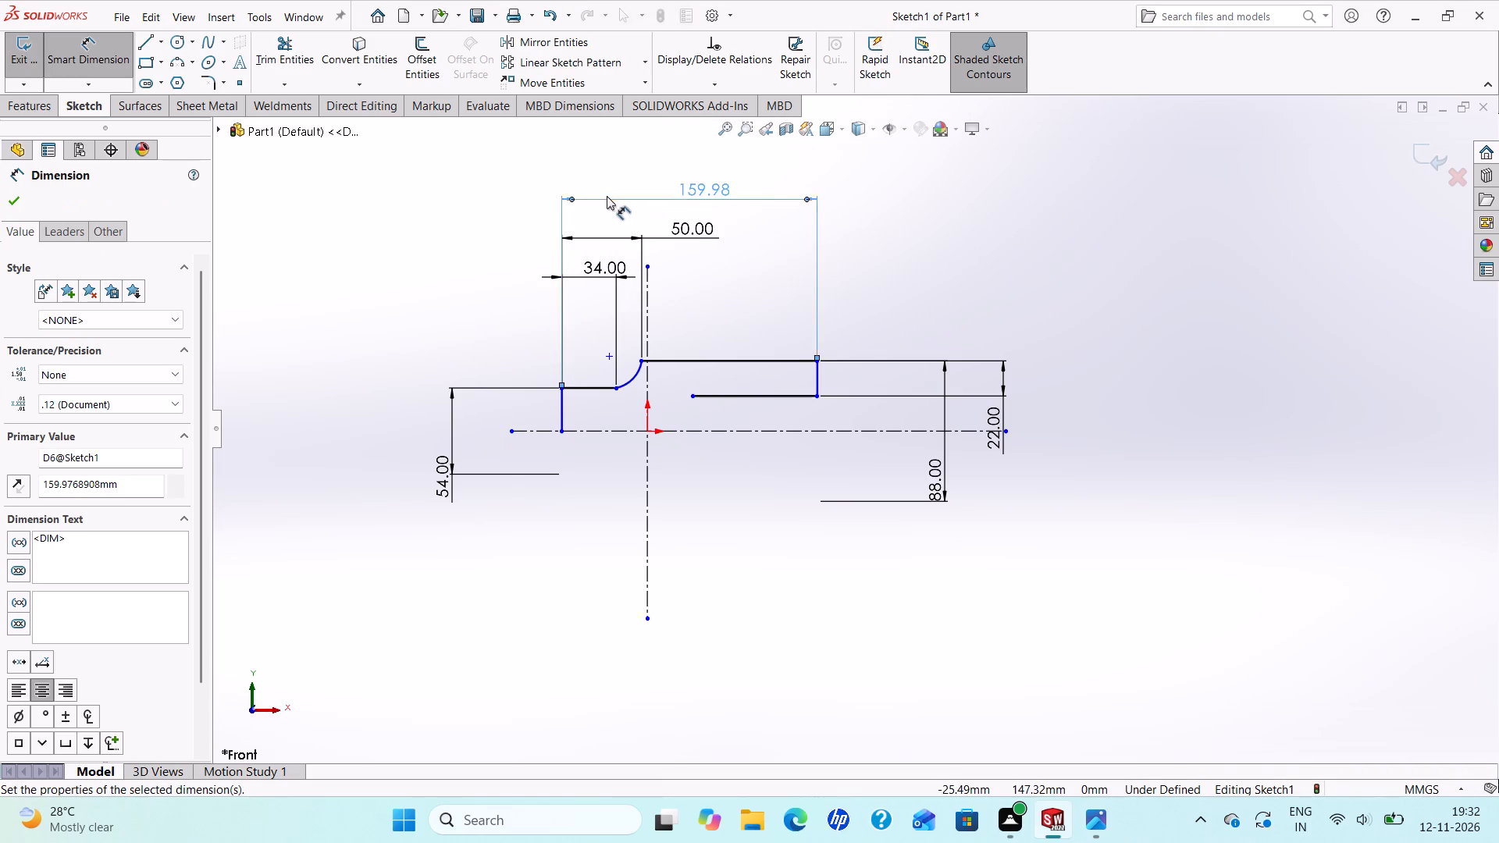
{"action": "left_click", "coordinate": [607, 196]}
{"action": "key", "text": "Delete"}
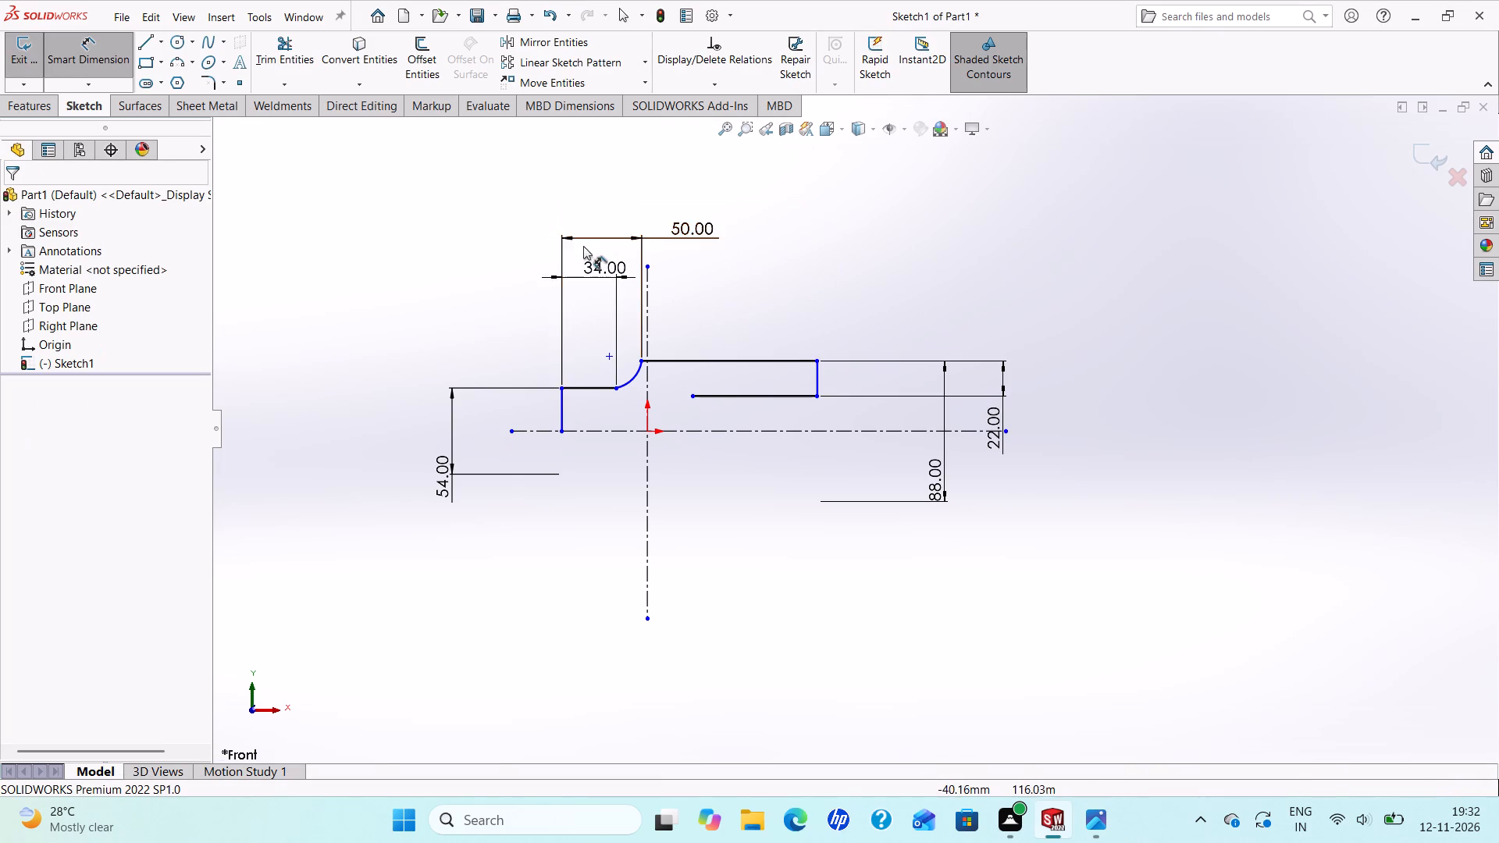
Dimension the horizontal distance from the arc's upper endpoint to the fork's vertical end line as 108 mm.
{"action": "left_click", "coordinate": [88, 61]}
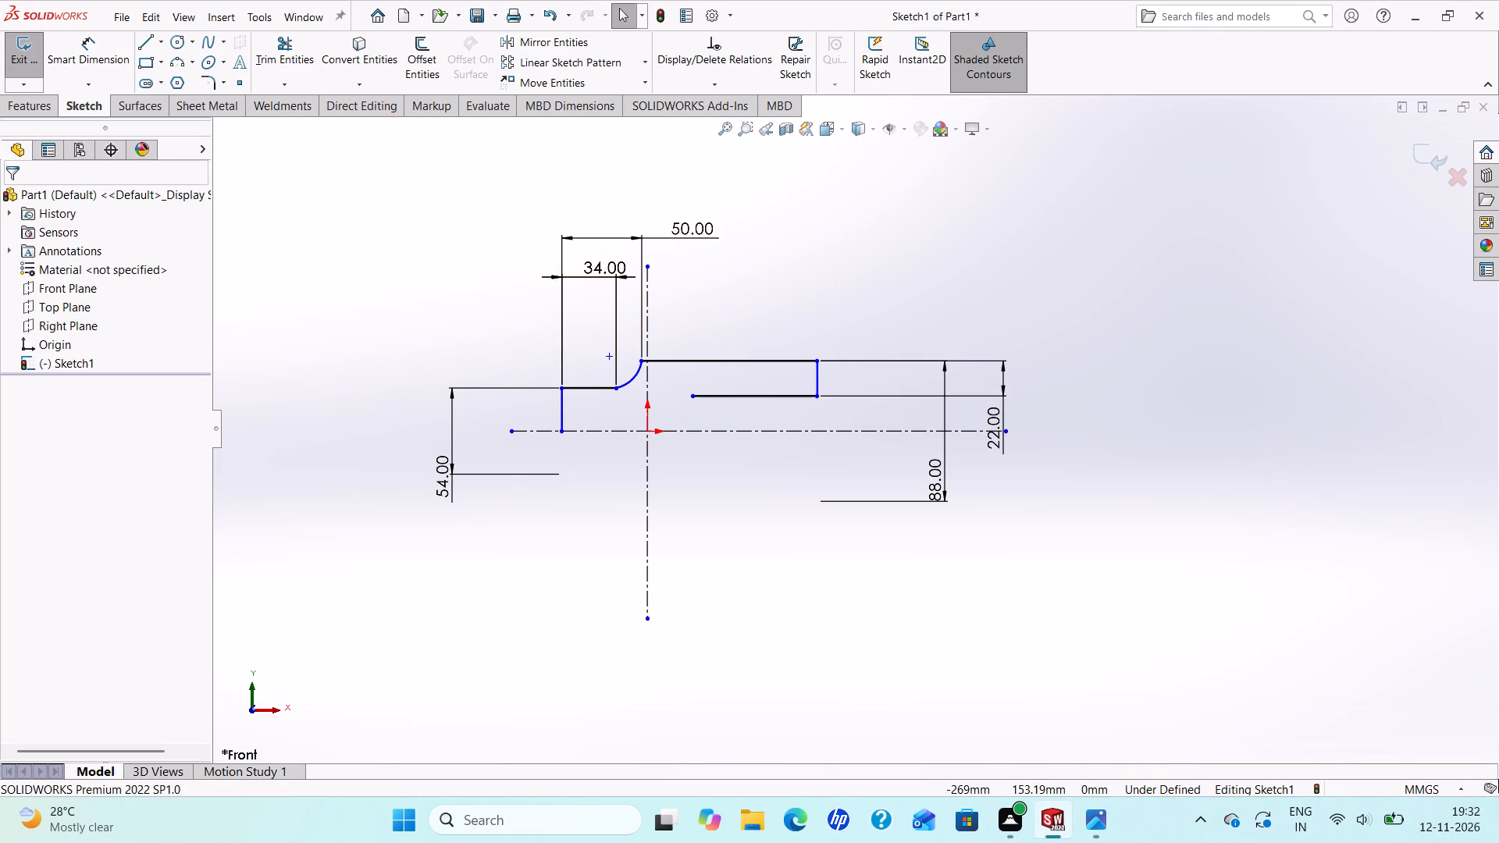
{"action": "left_click", "coordinate": [102, 54]}
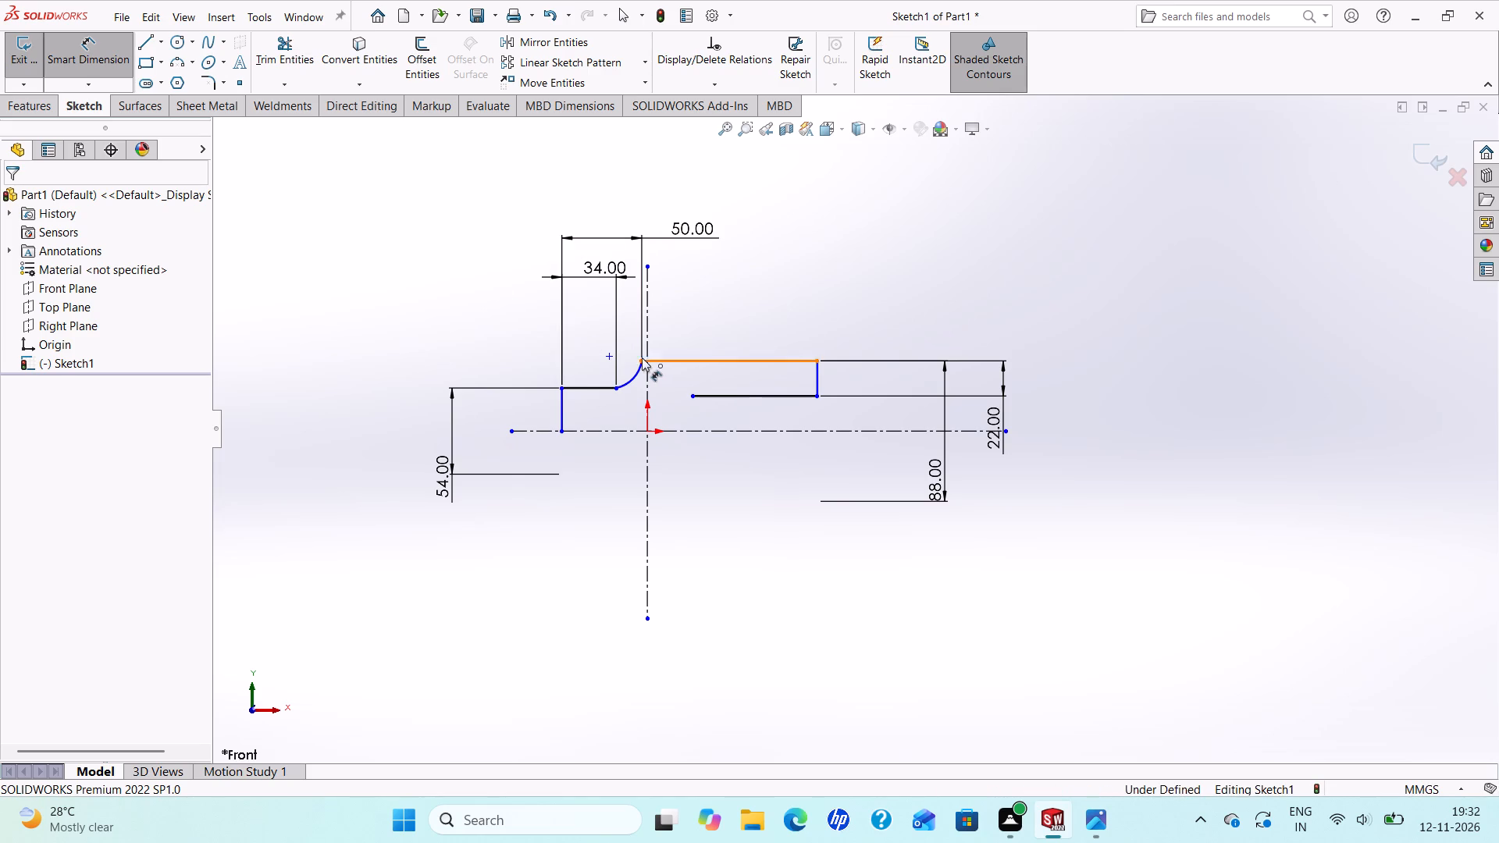
{"action": "left_click", "coordinate": [642, 357]}
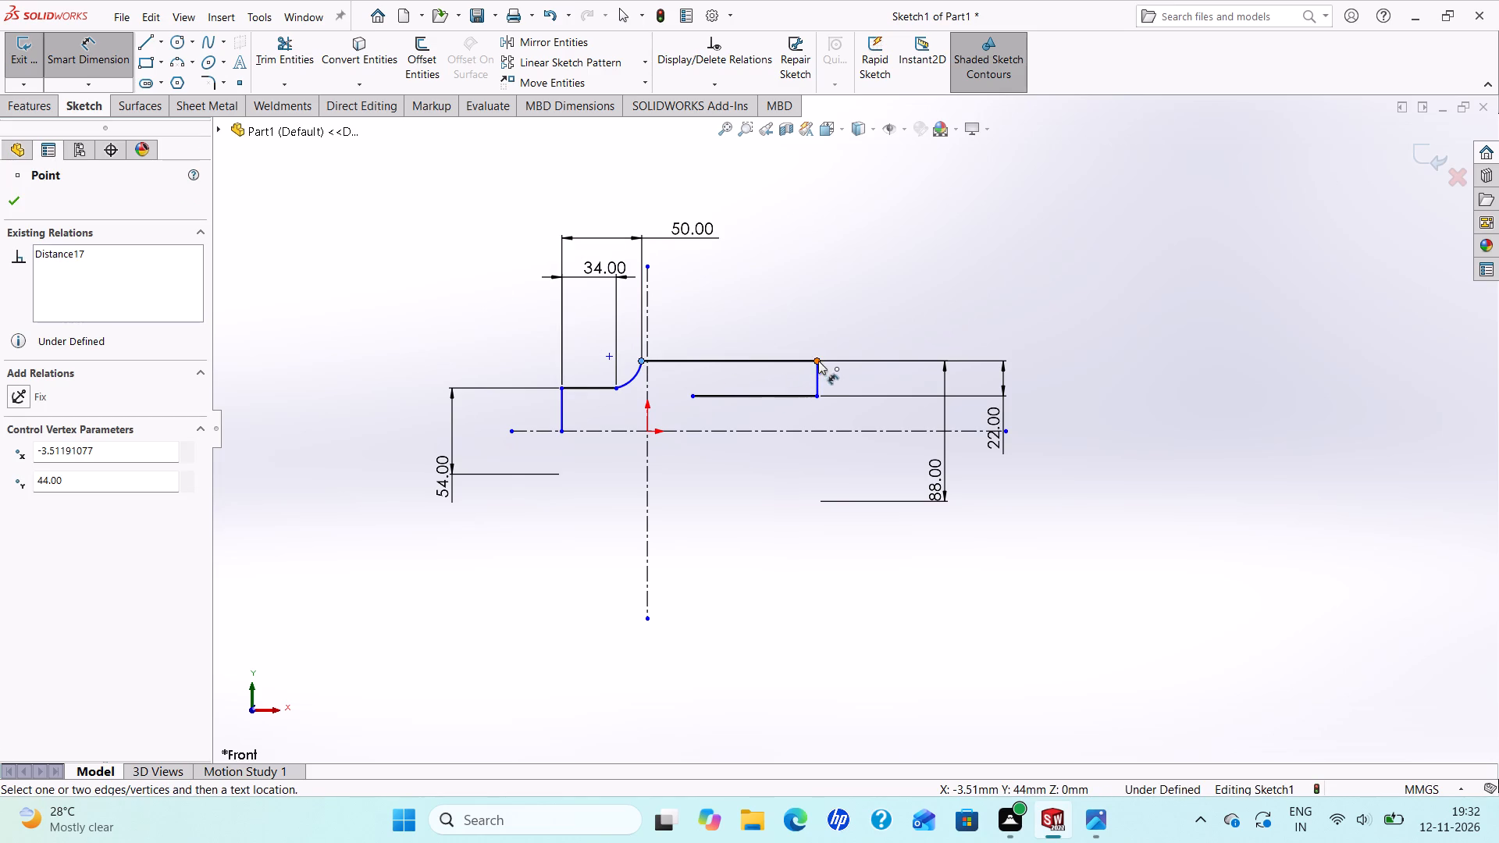
{"action": "left_click", "coordinate": [816, 375]}
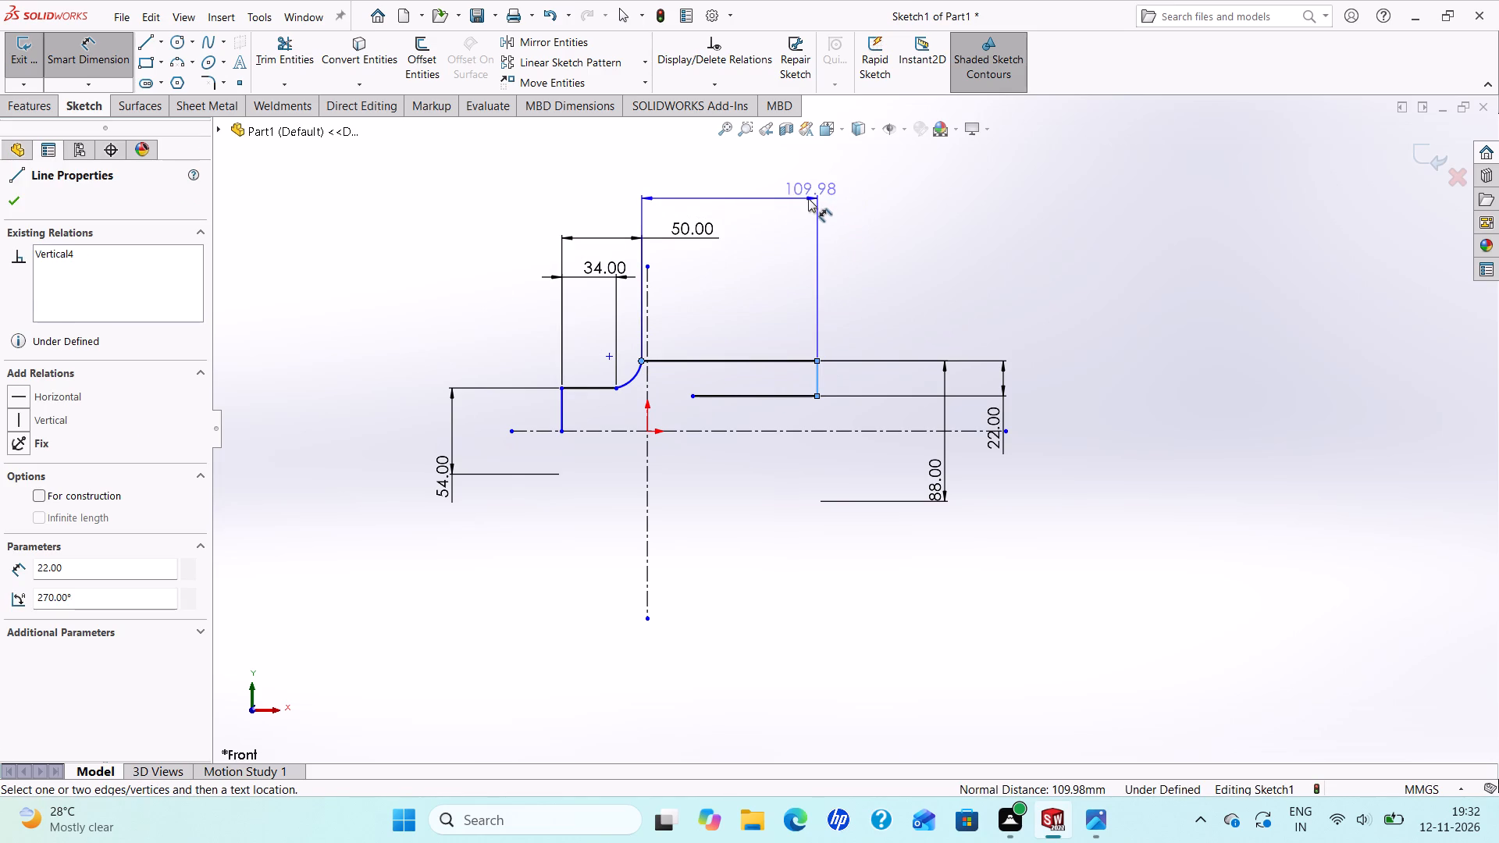
{"action": "left_click", "coordinate": [805, 199]}
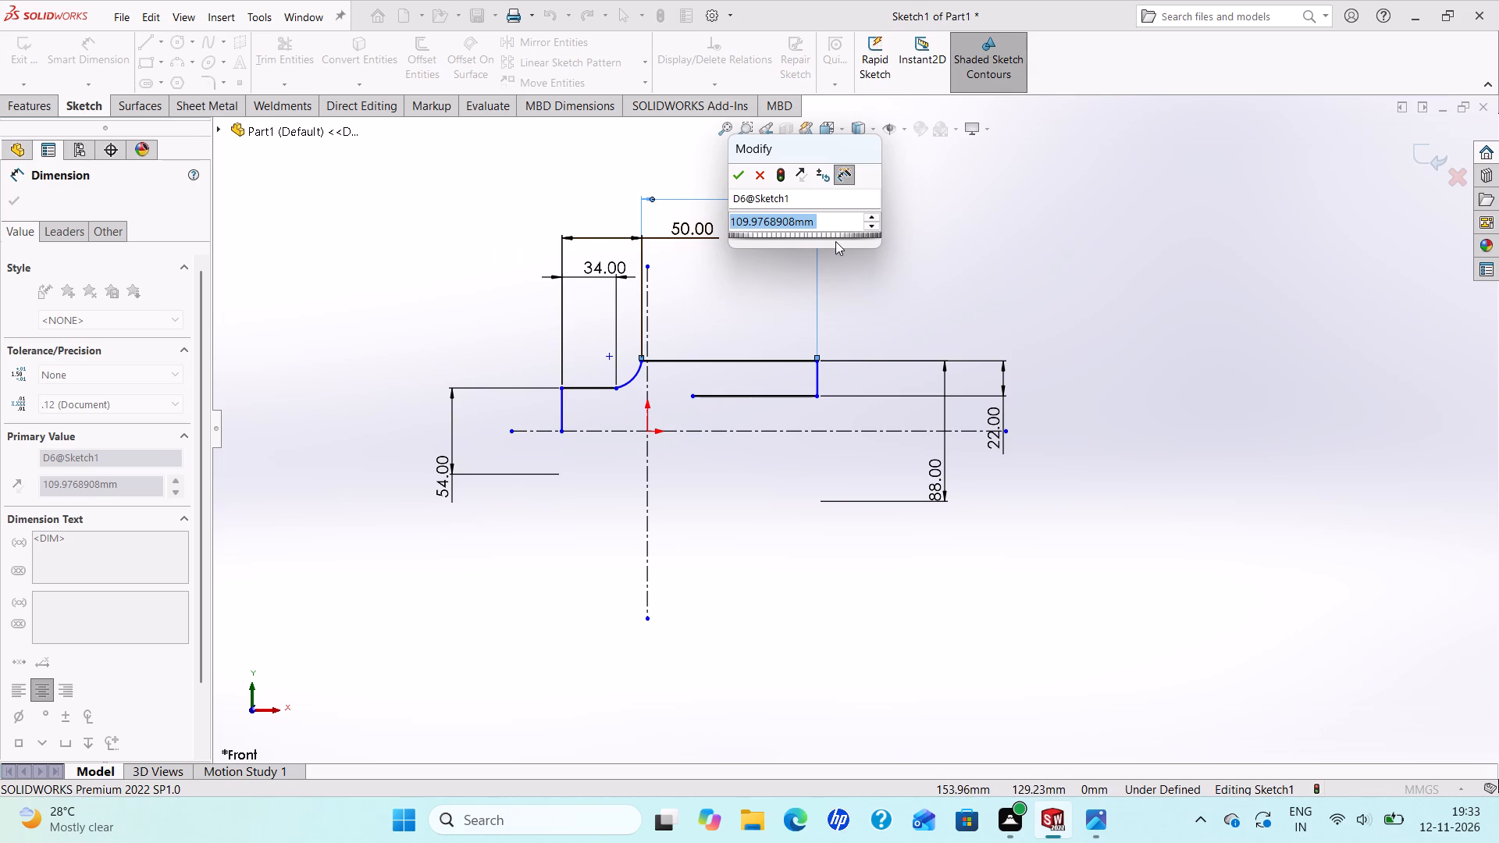
{"action": "type", "text": "108"}
{"action": "key", "text": "Return"}
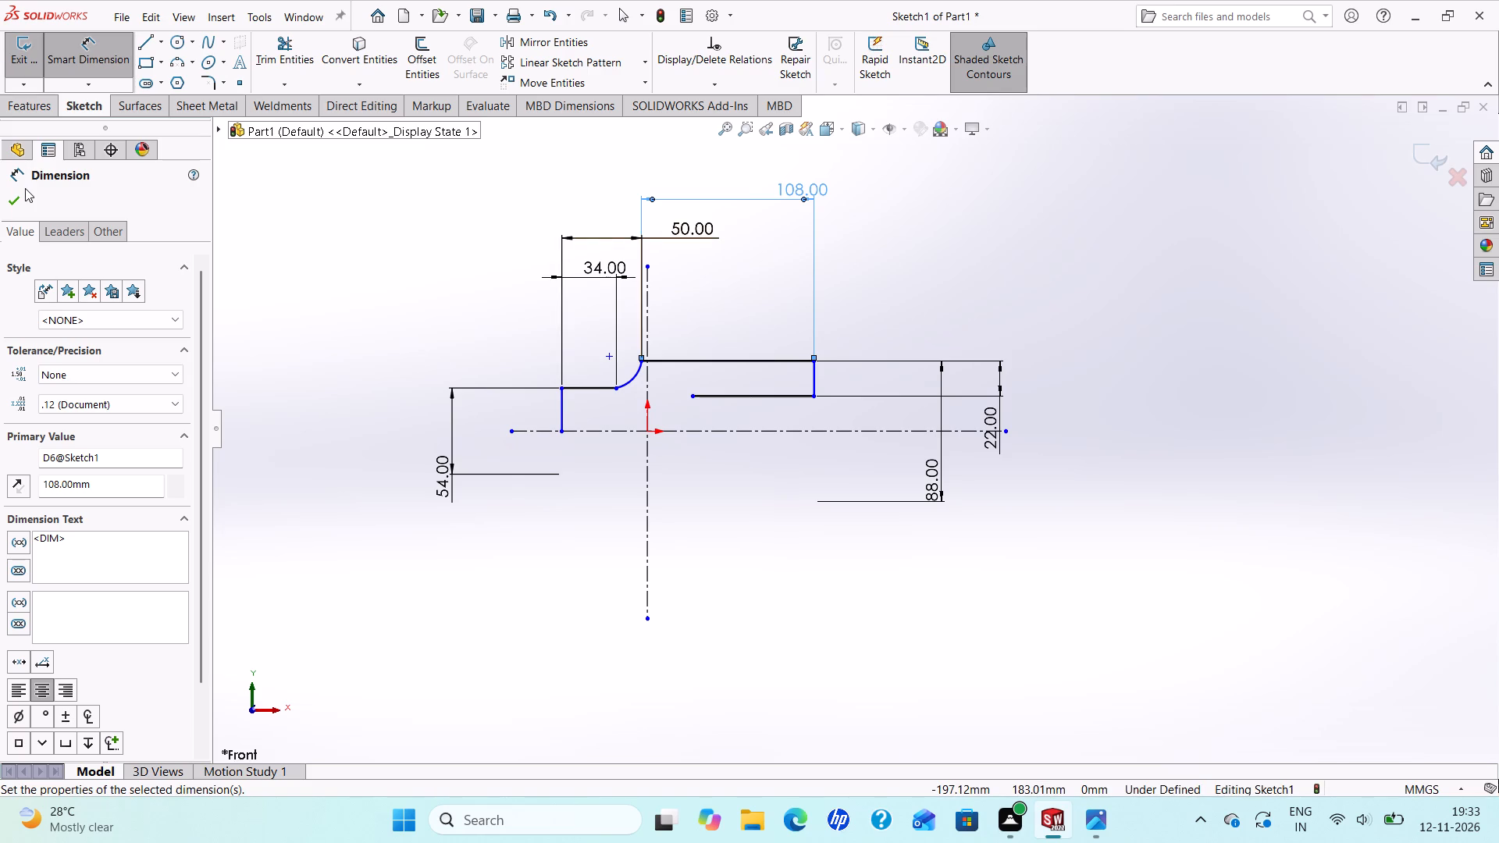
{"action": "left_click", "coordinate": [23, 193]}
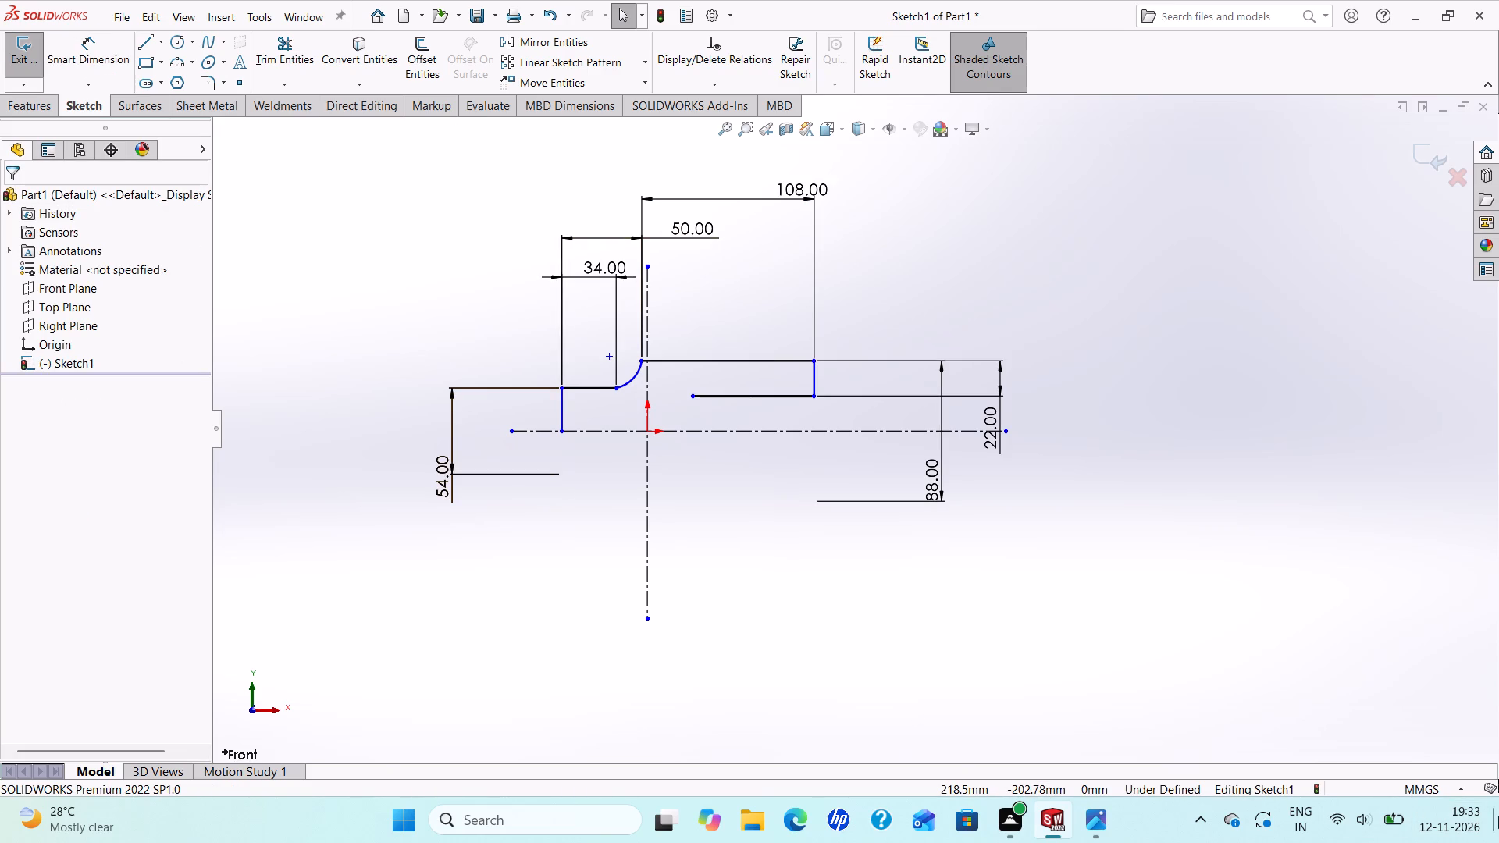
Check the slot in the reference drawing and dimension the short vertical end line to the lower fork line's inner endpoint as 80 mm.
{"action": "left_click", "coordinate": [1098, 816]}
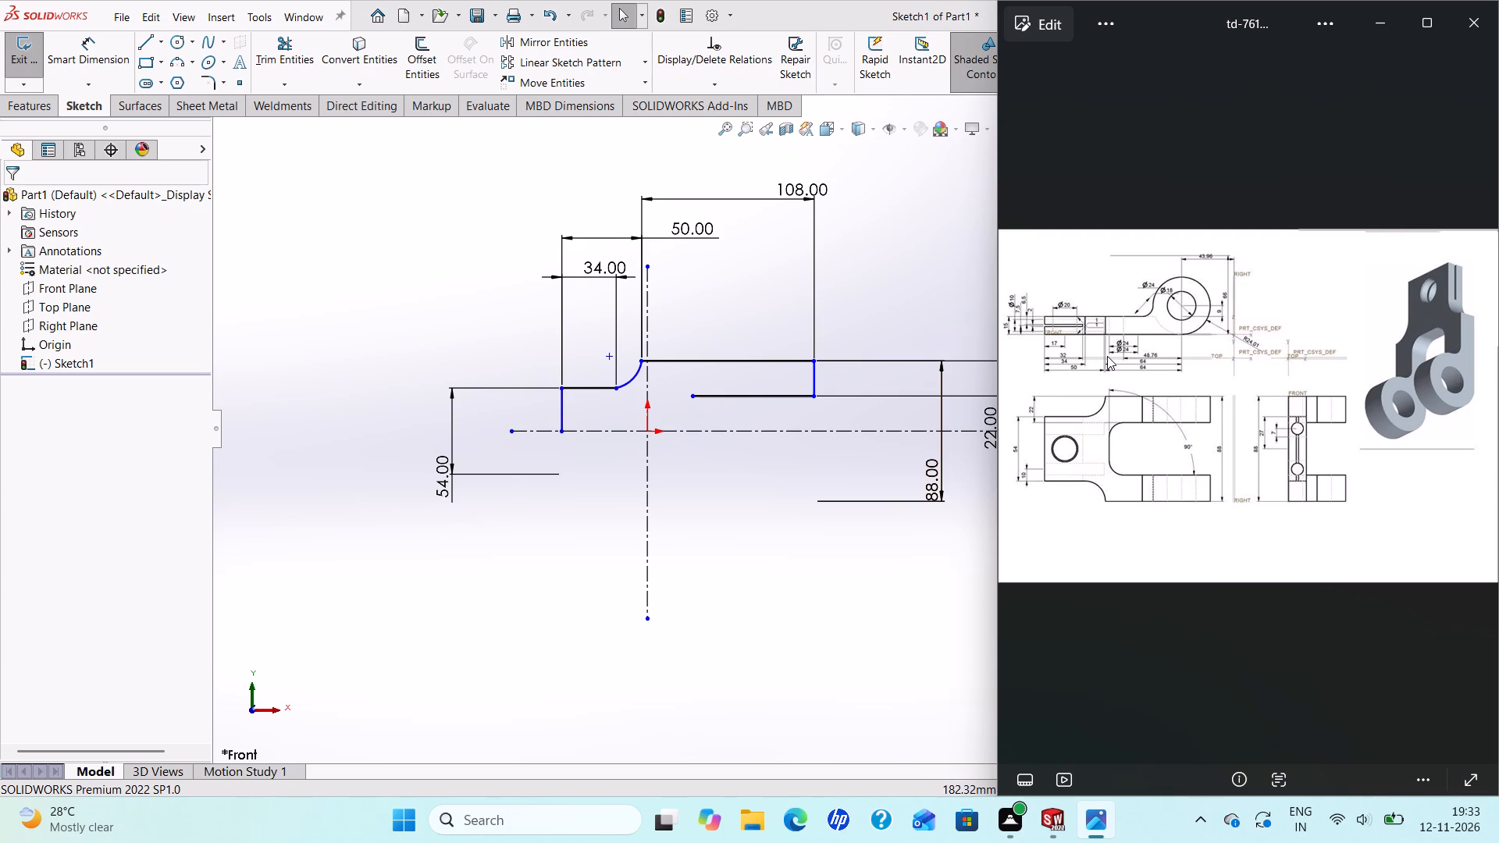
{"action": "scroll", "coordinate": [1112, 371], "scroll_direction": "up", "scroll_amount": 6}
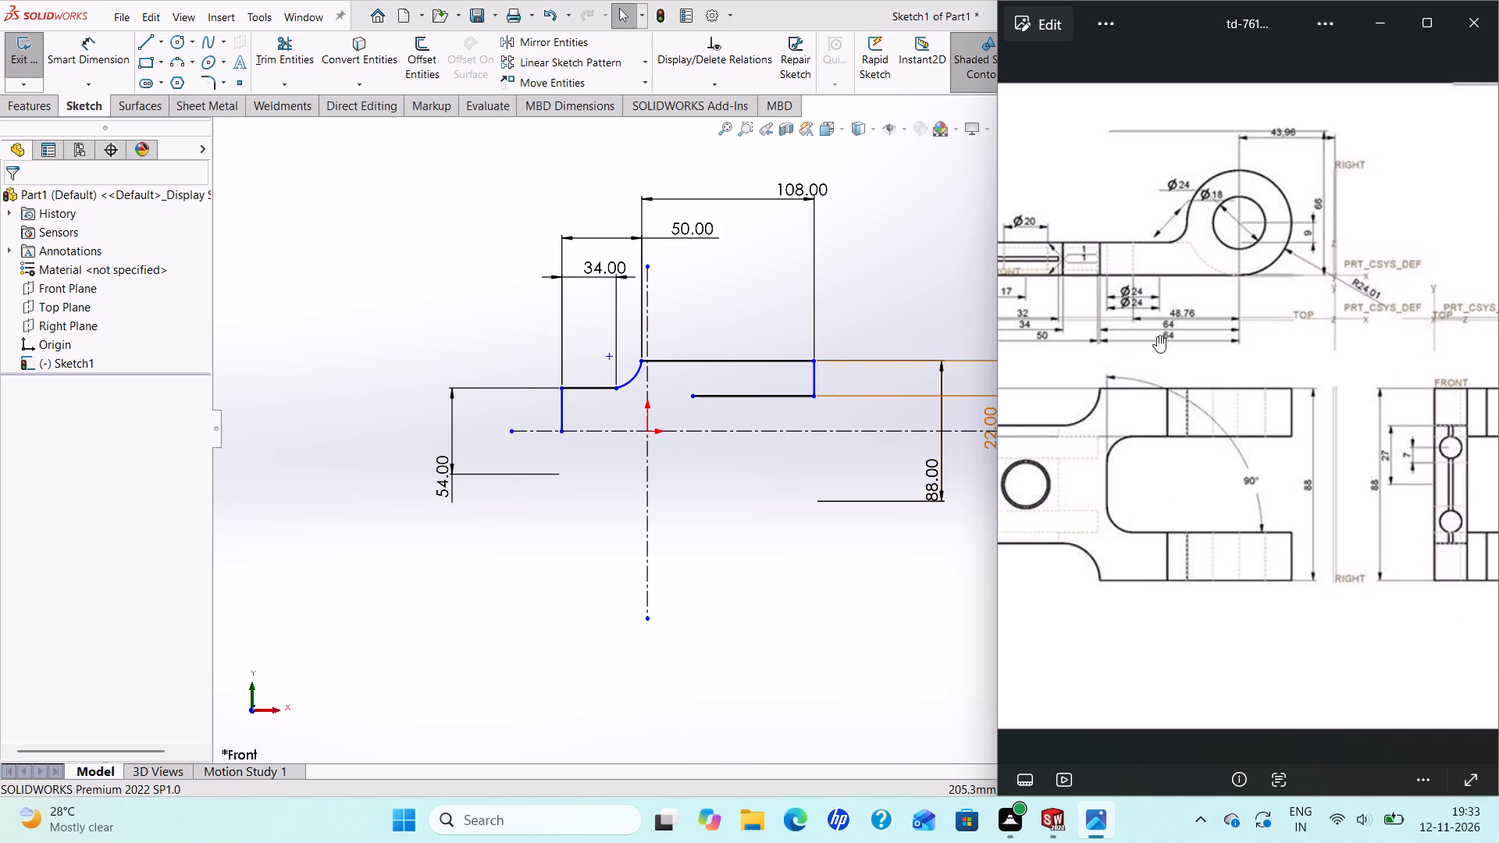
{"action": "scroll", "coordinate": [1157, 336], "scroll_direction": "up", "scroll_amount": 2}
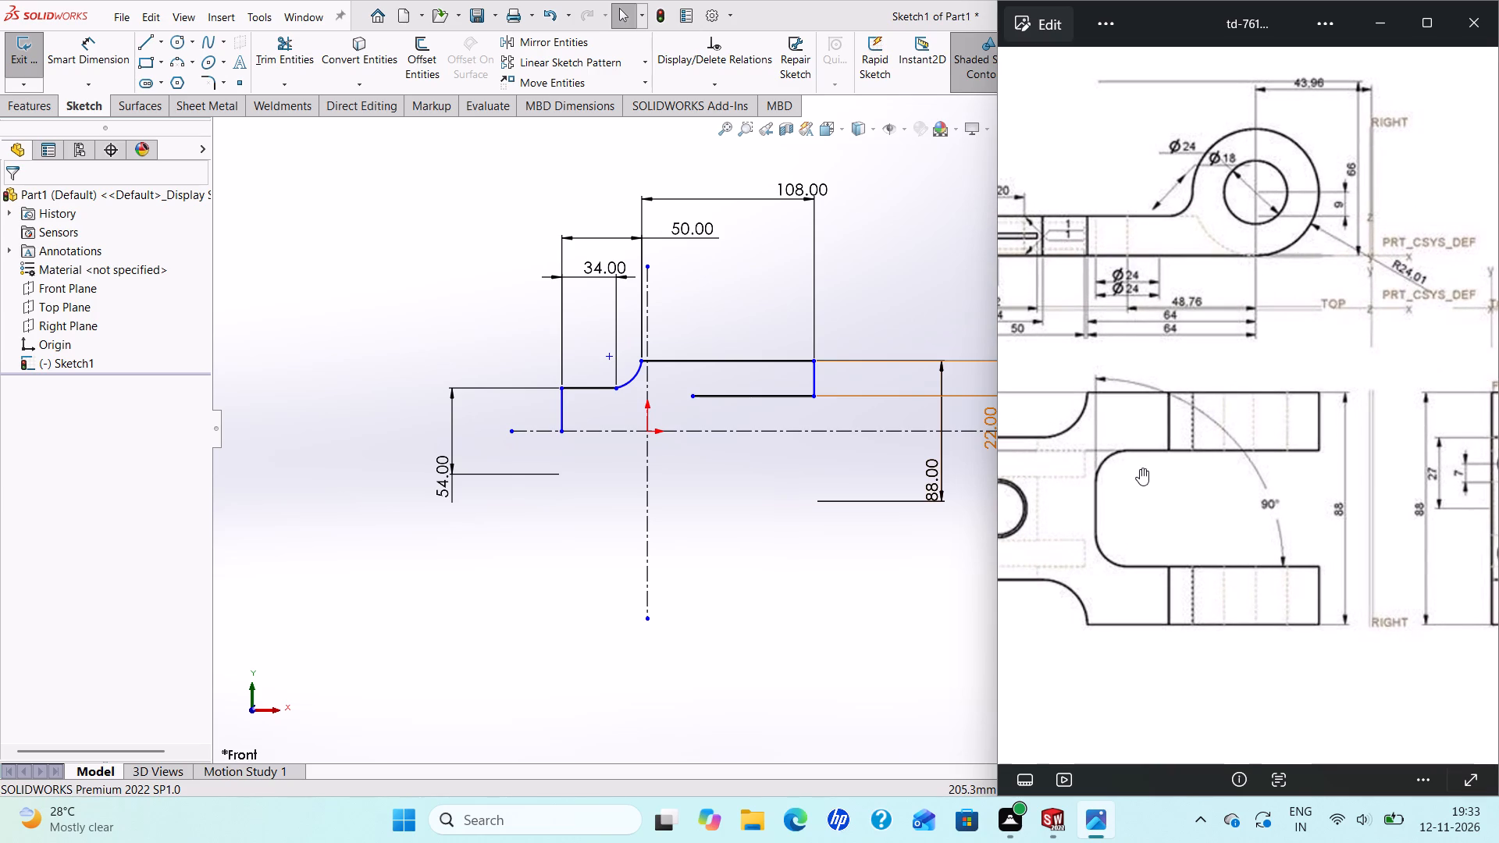
{"action": "scroll", "coordinate": [1140, 468], "scroll_direction": "up", "scroll_amount": 1}
{"action": "scroll", "coordinate": [1140, 468], "scroll_direction": "down", "scroll_amount": 8}
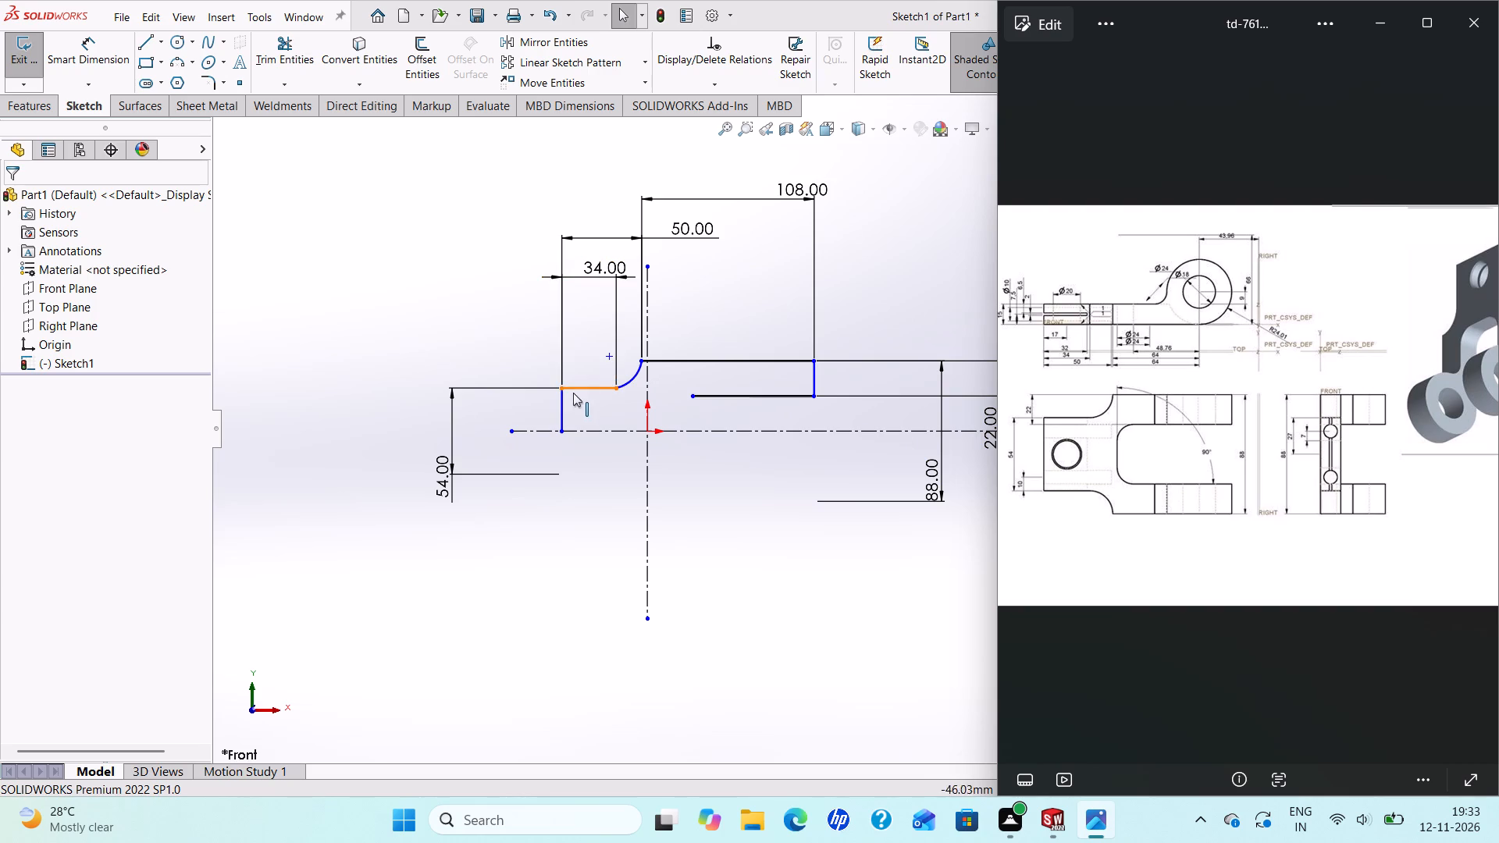
{"action": "left_click", "coordinate": [87, 49]}
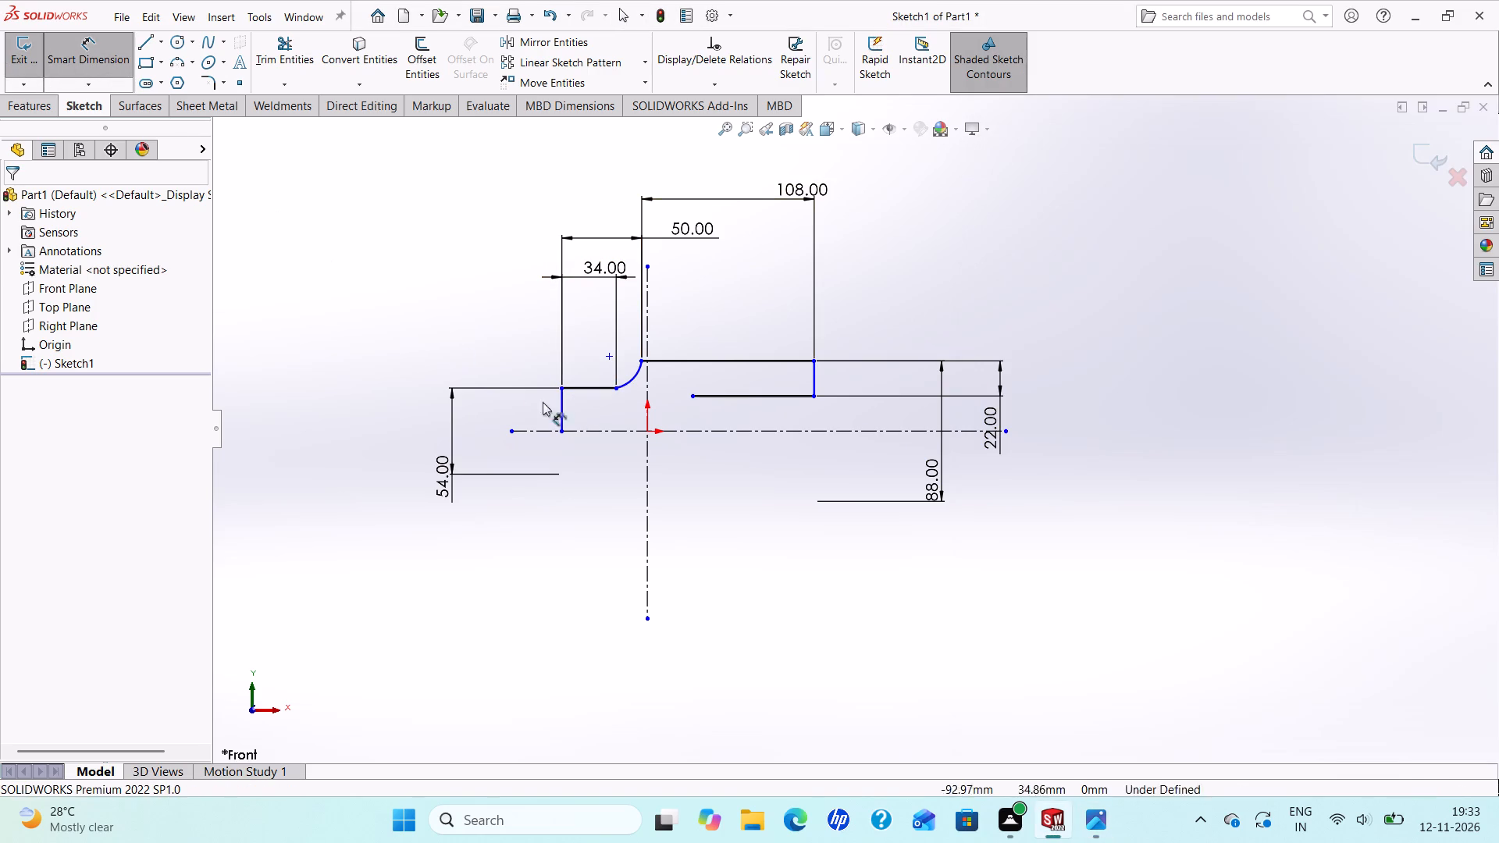
{"action": "left_click", "coordinate": [563, 418]}
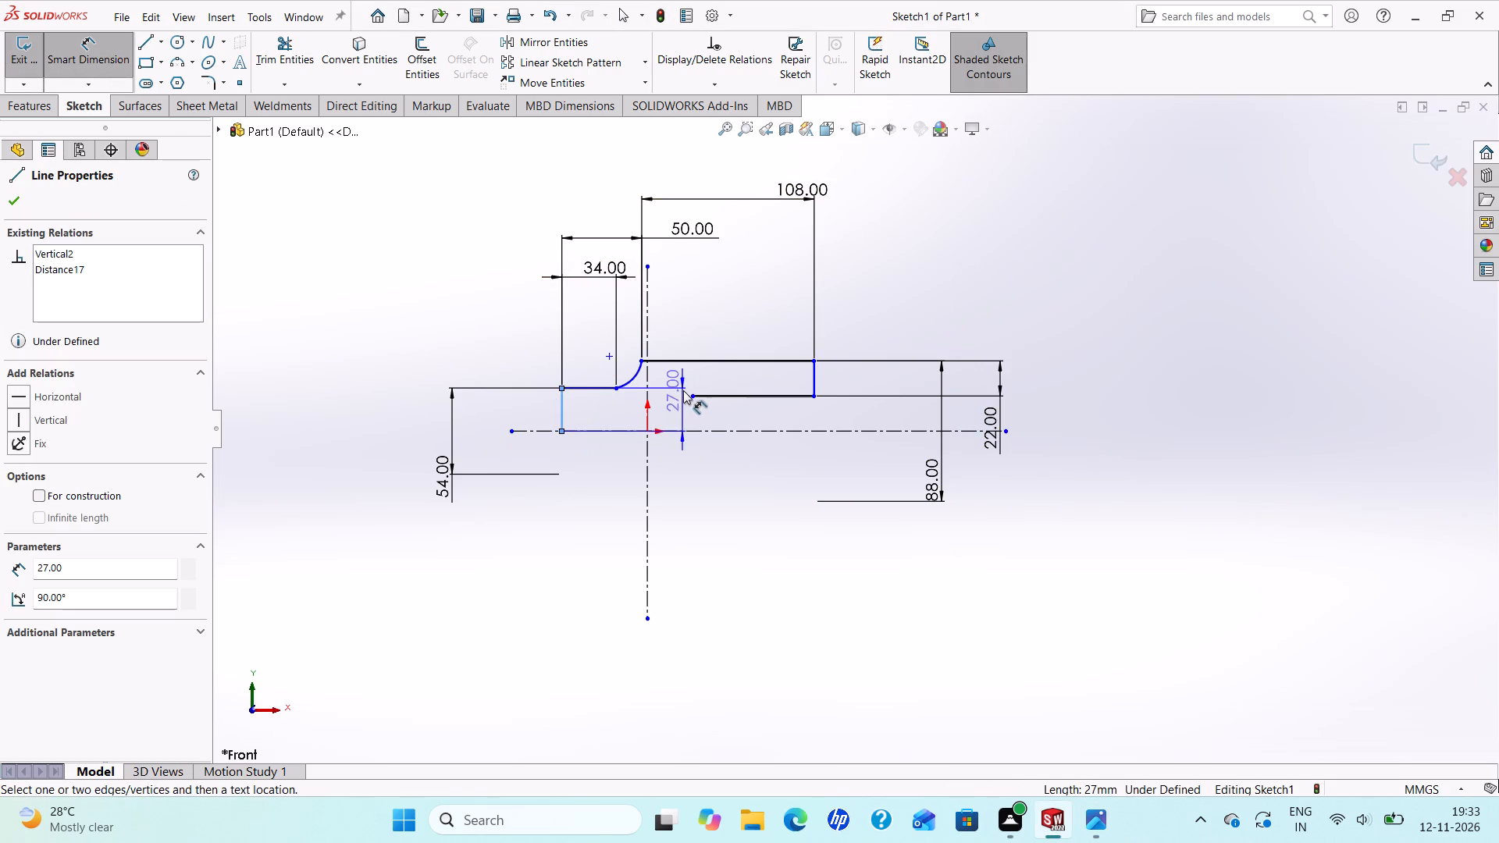
{"action": "left_click", "coordinate": [691, 393]}
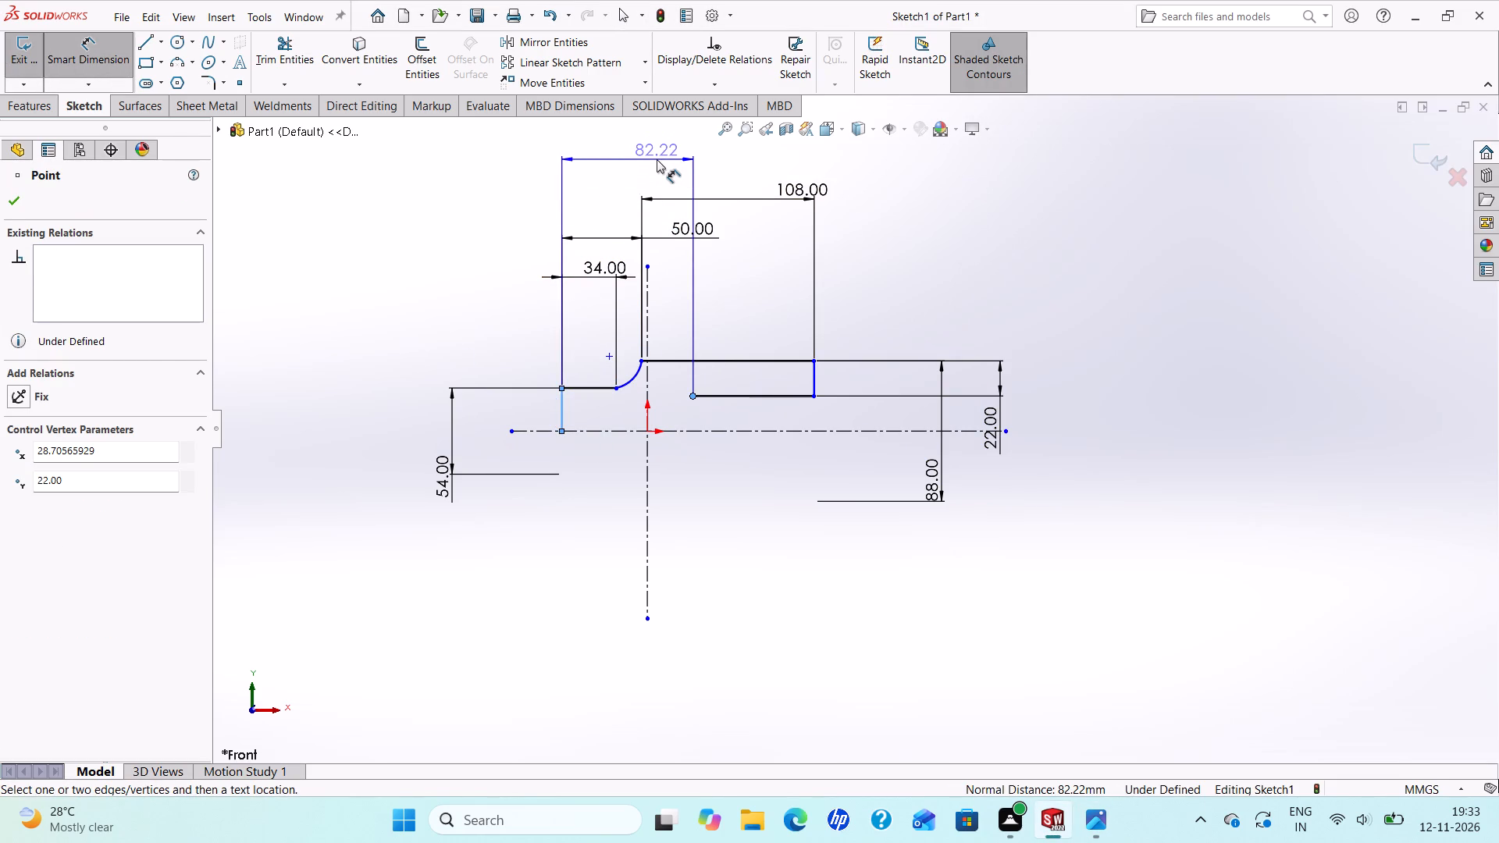
{"action": "left_click", "coordinate": [657, 159]}
{"action": "type", "text": "80"}
{"action": "key", "text": "Return"}
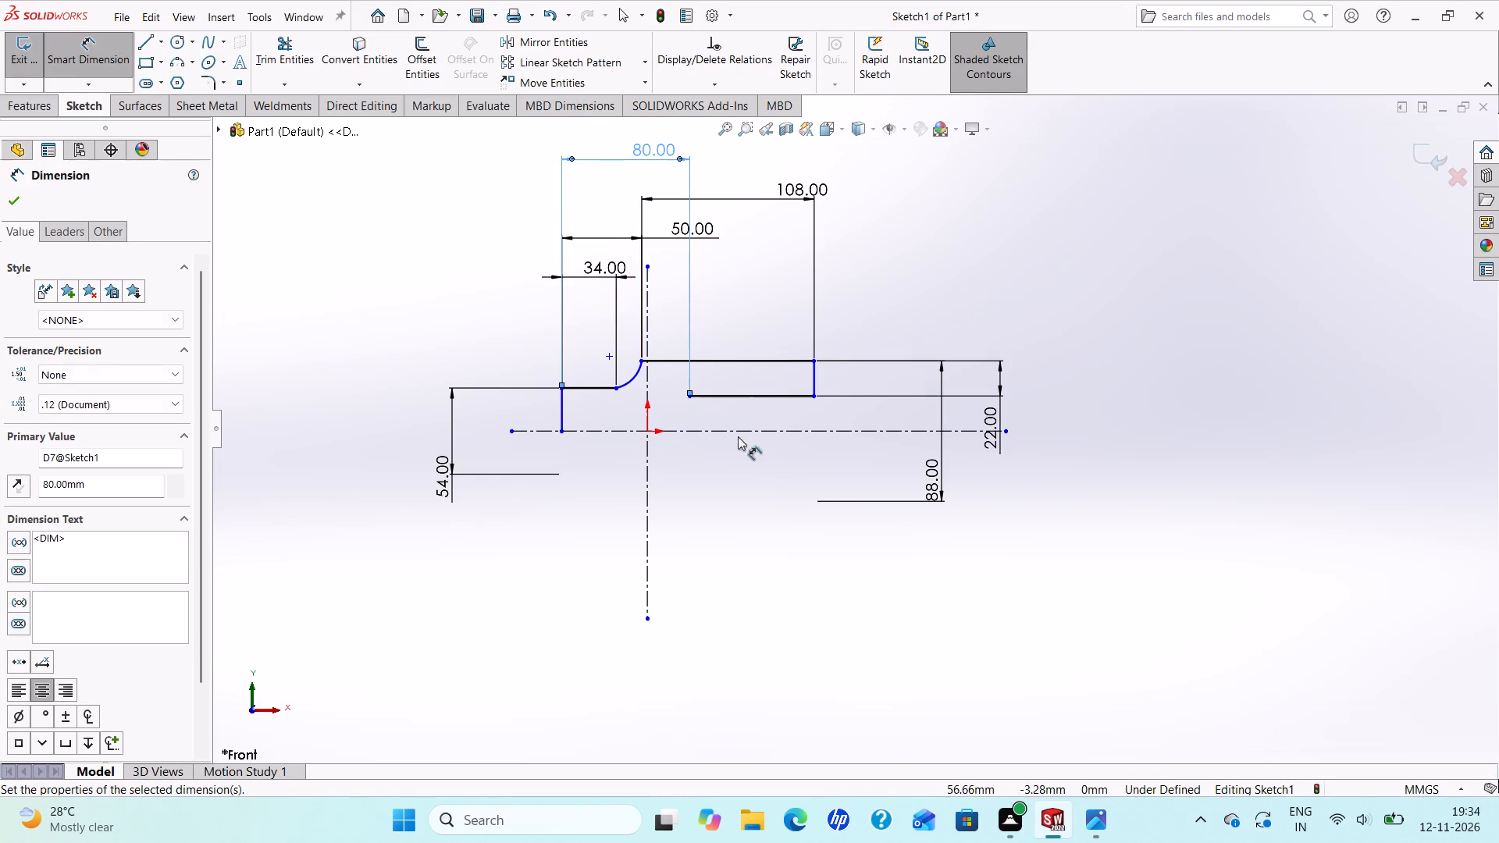
{"action": "left_click", "coordinate": [11, 195]}
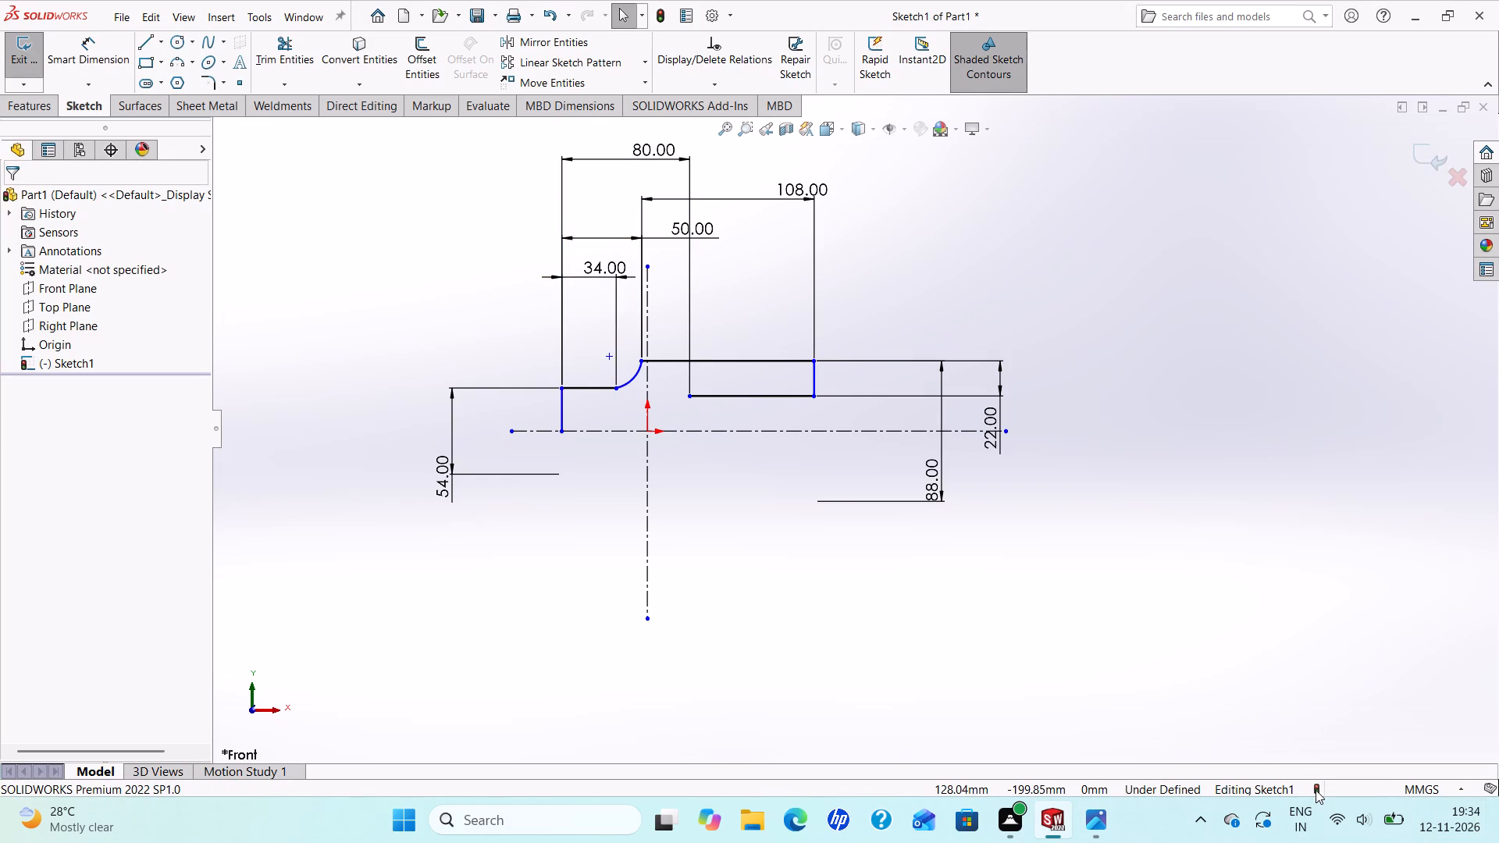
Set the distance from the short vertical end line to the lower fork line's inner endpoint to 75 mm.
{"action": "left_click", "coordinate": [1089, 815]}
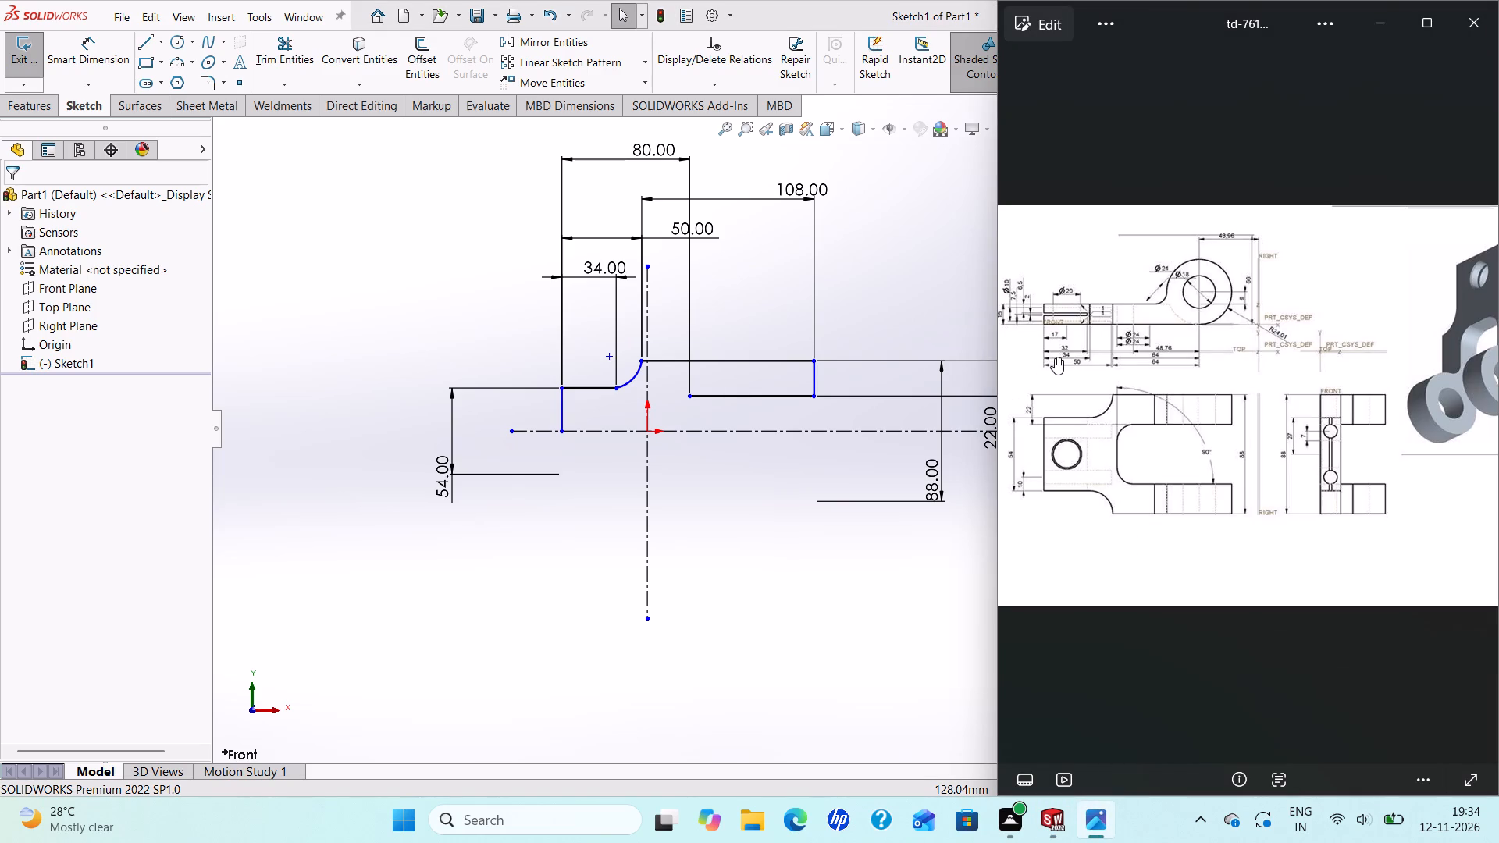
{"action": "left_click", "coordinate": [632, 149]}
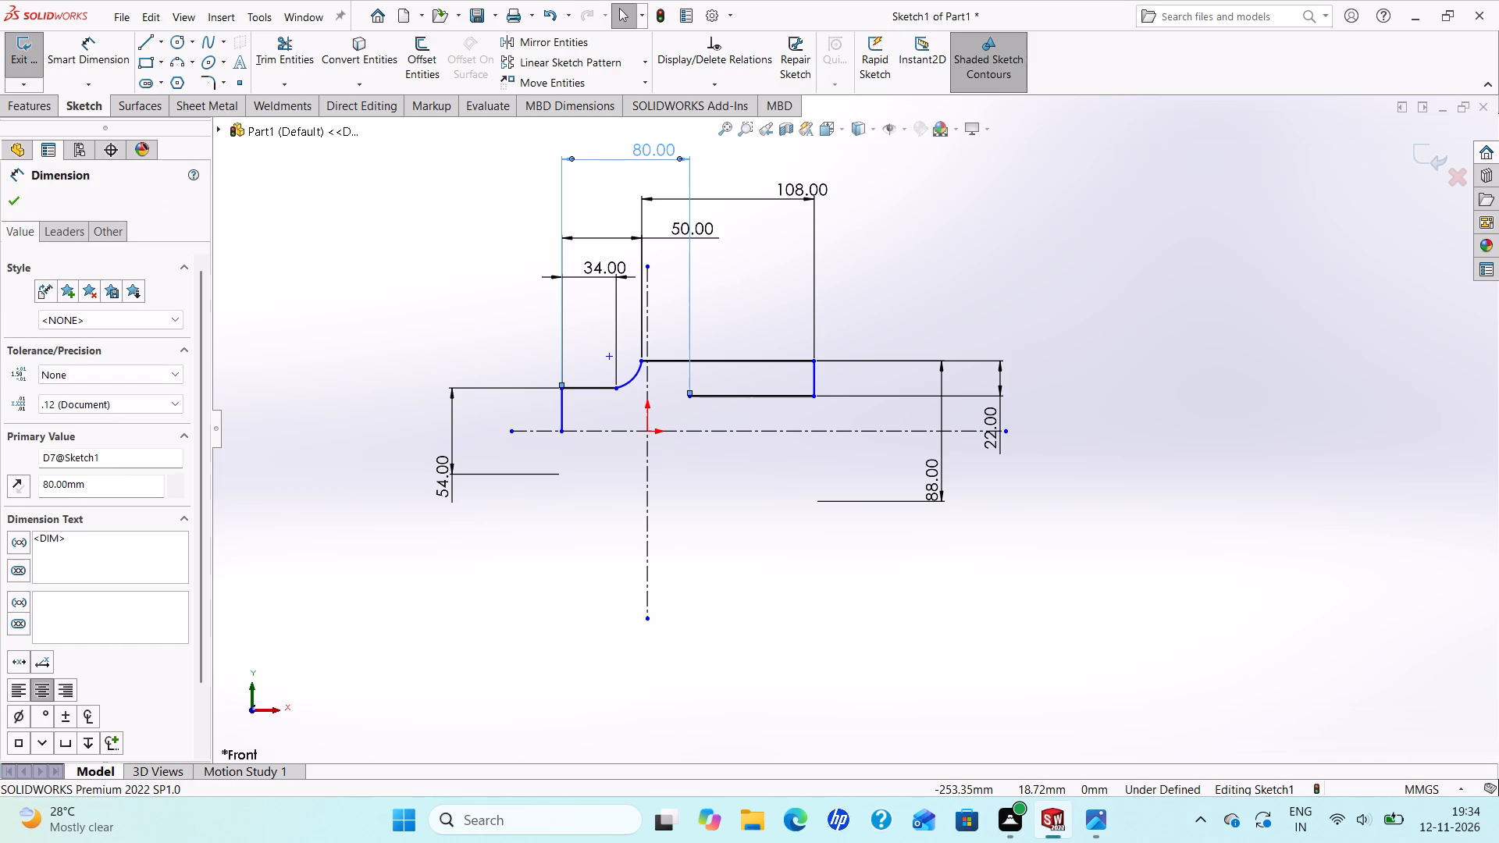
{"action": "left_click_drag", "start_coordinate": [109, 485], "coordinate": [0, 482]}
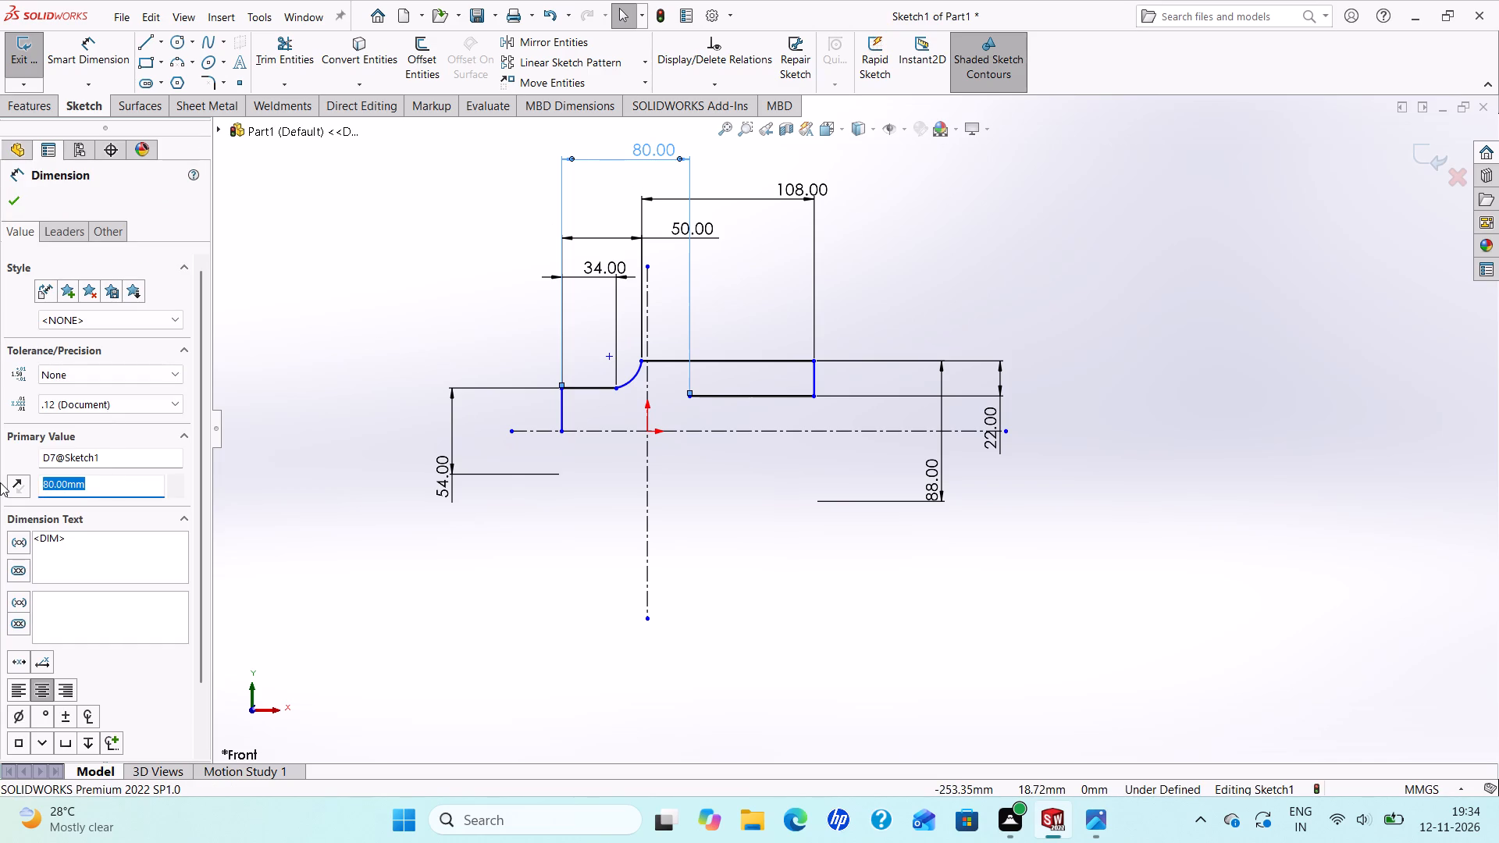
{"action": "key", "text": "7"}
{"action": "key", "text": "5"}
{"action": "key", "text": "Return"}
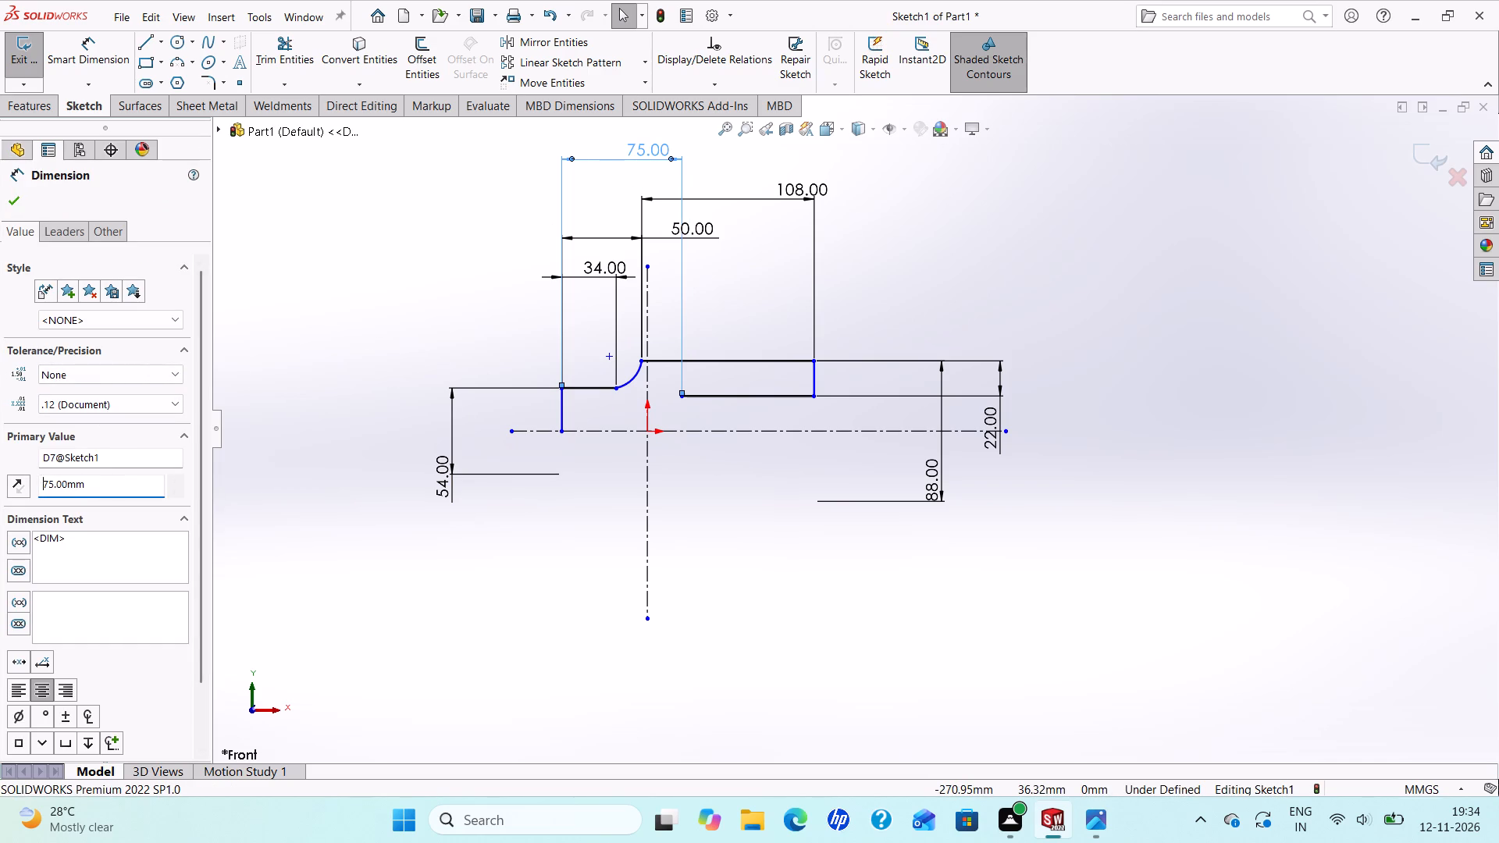
Set the distance from the short vertical end line to the lower fork line's inner endpoint to 72 mm.
{"action": "left_click_drag", "start_coordinate": [107, 492], "coordinate": [0, 503]}
{"action": "key", "text": "7"}
{"action": "key", "text": "2"}
{"action": "key", "text": "Return"}
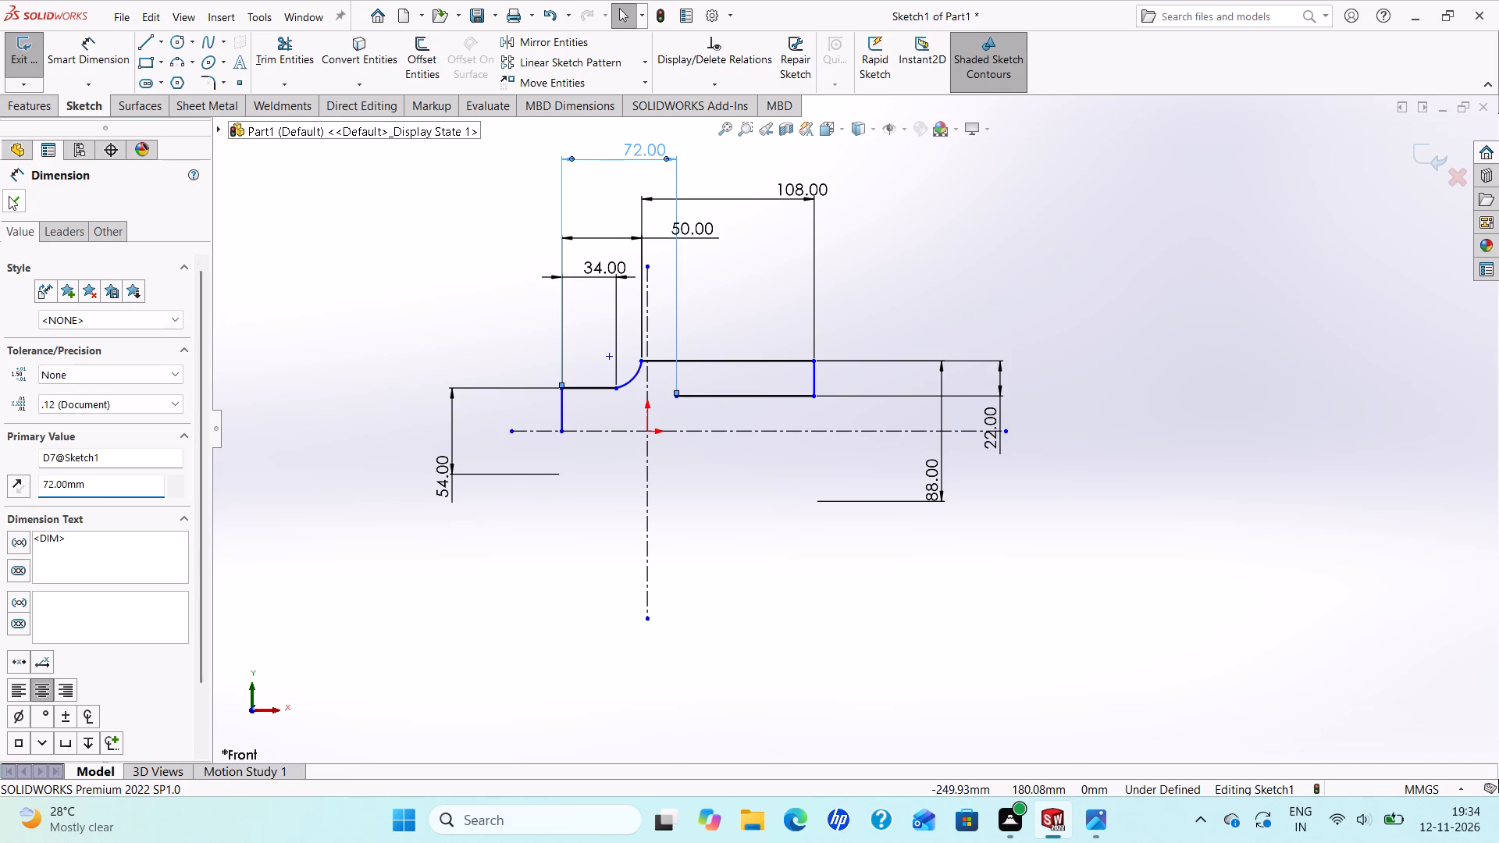
{"action": "left_click", "coordinate": [9, 196]}
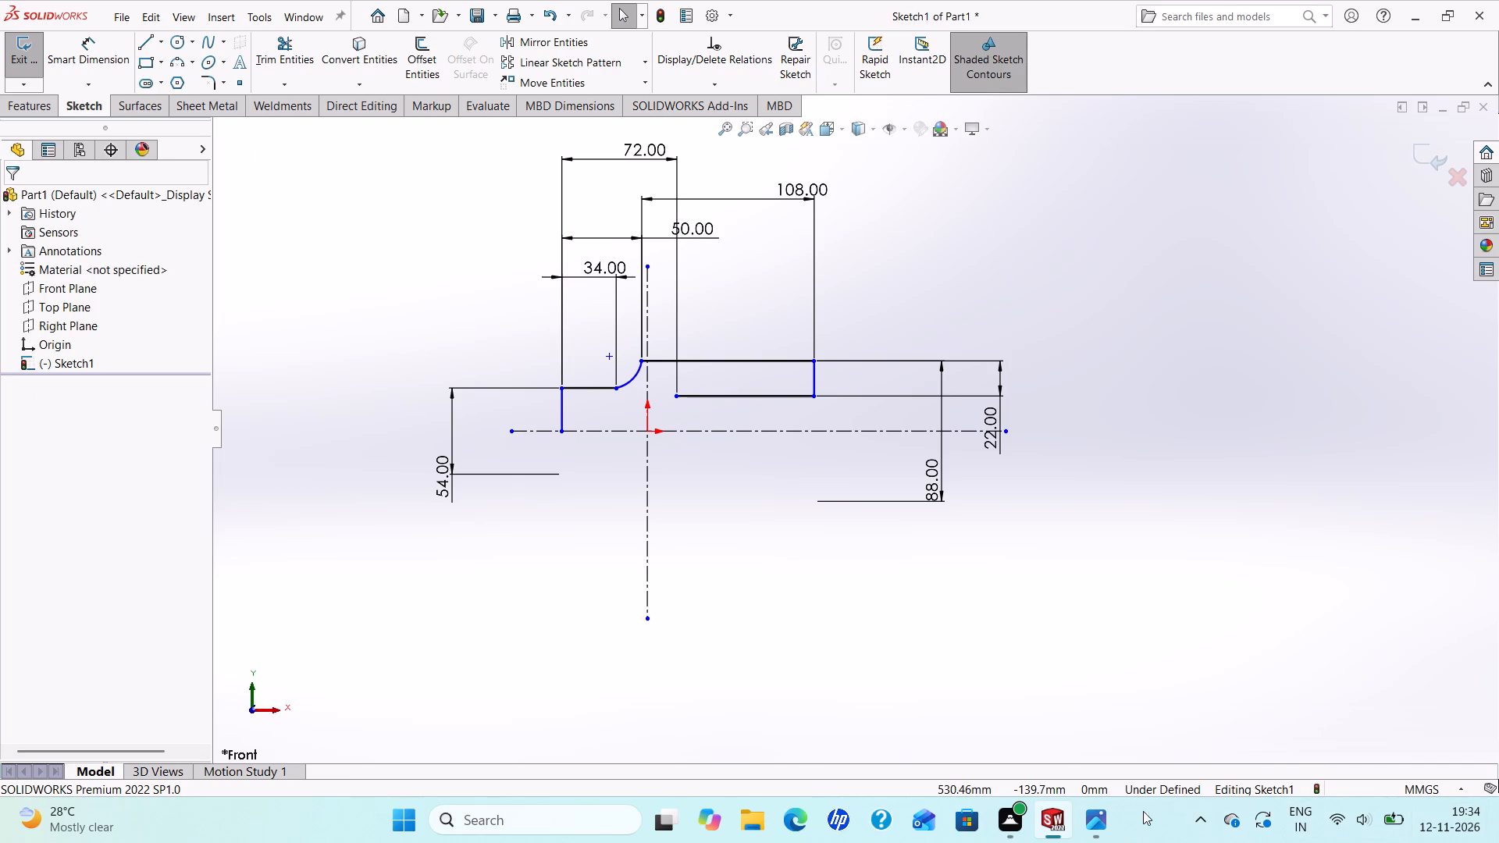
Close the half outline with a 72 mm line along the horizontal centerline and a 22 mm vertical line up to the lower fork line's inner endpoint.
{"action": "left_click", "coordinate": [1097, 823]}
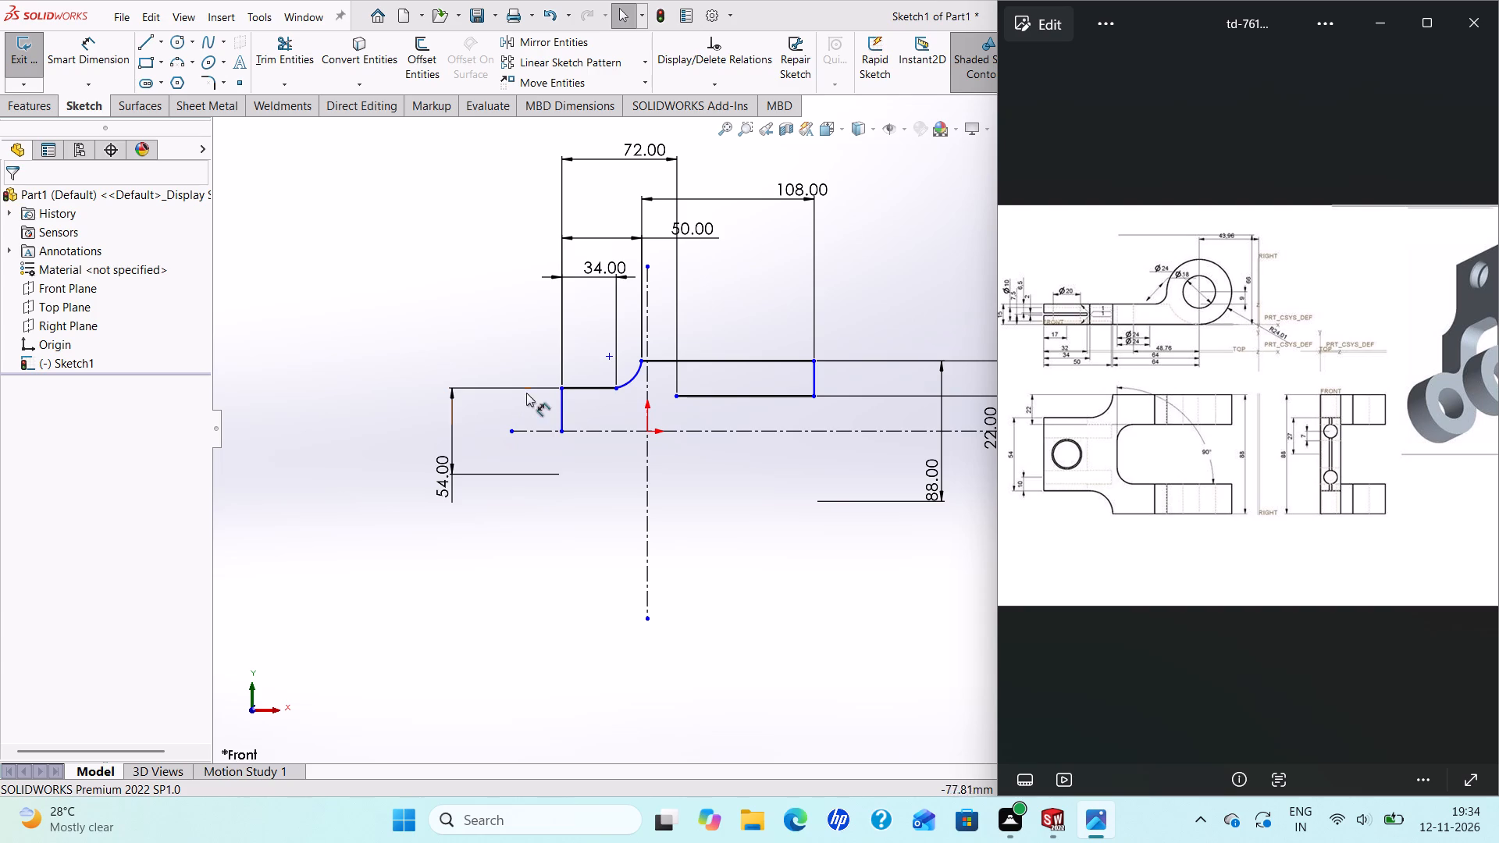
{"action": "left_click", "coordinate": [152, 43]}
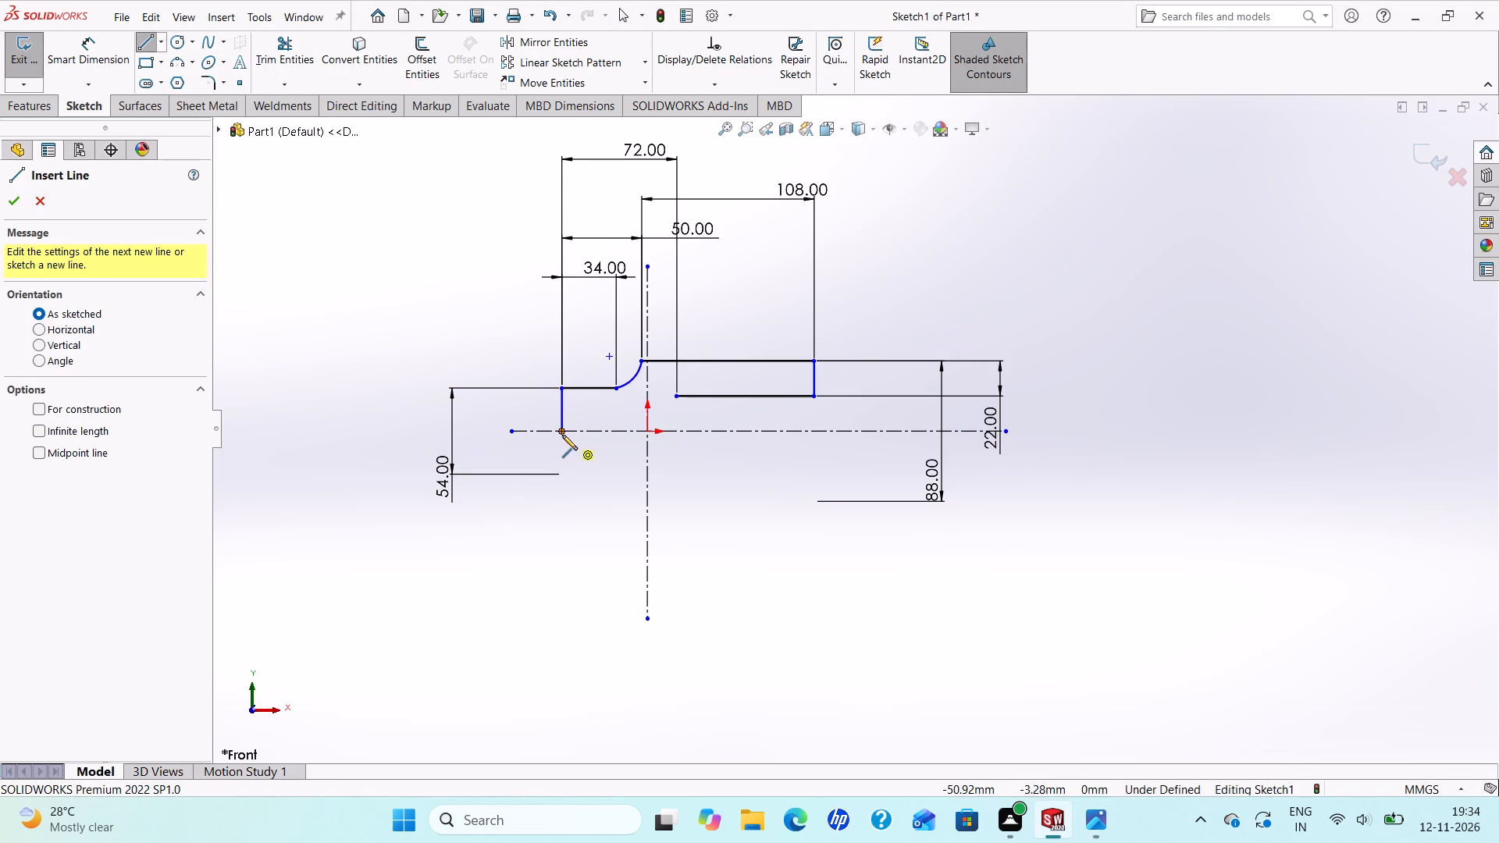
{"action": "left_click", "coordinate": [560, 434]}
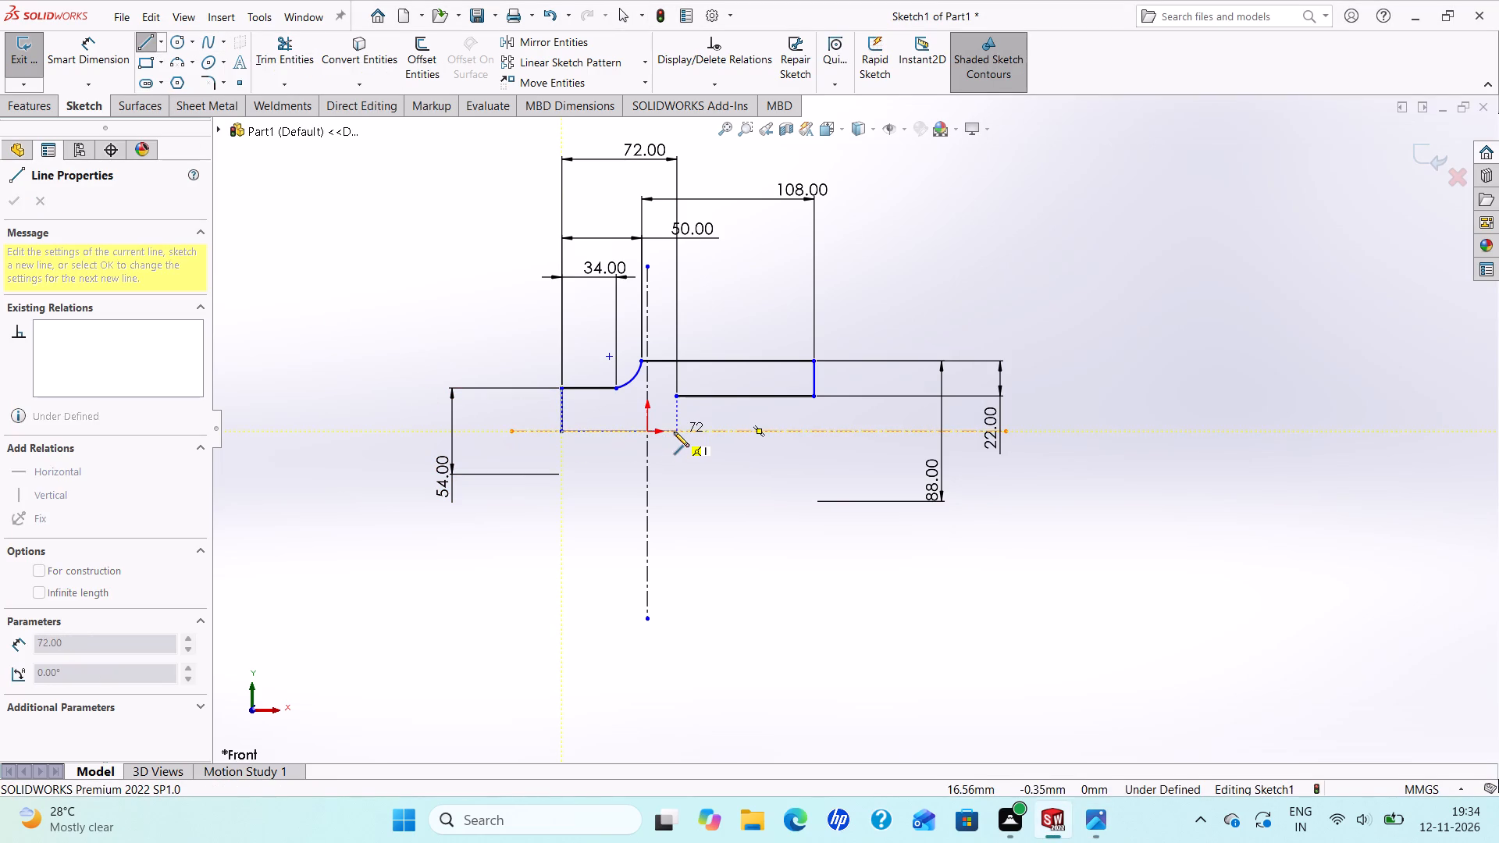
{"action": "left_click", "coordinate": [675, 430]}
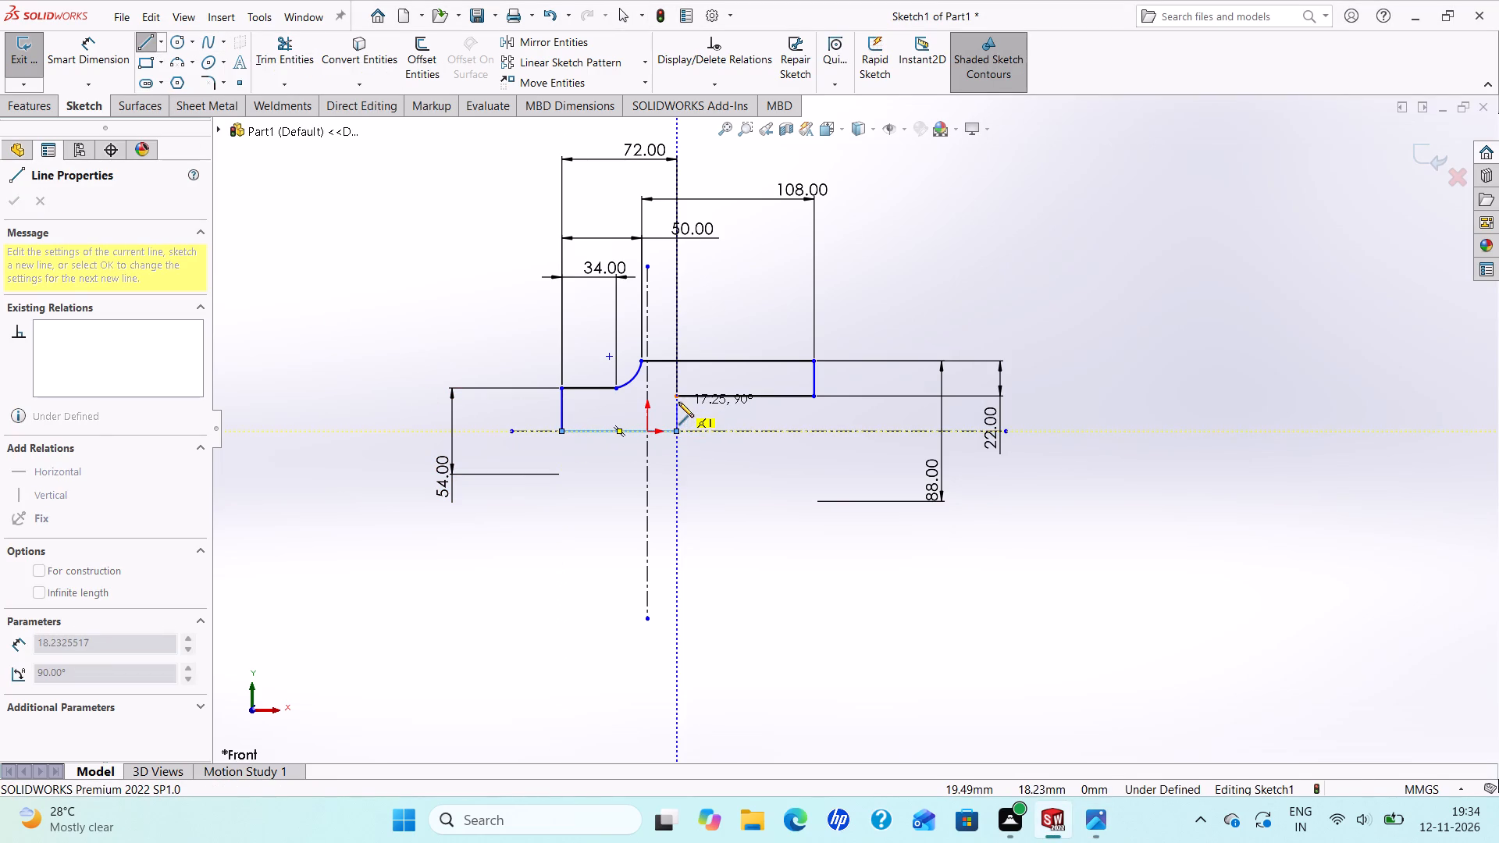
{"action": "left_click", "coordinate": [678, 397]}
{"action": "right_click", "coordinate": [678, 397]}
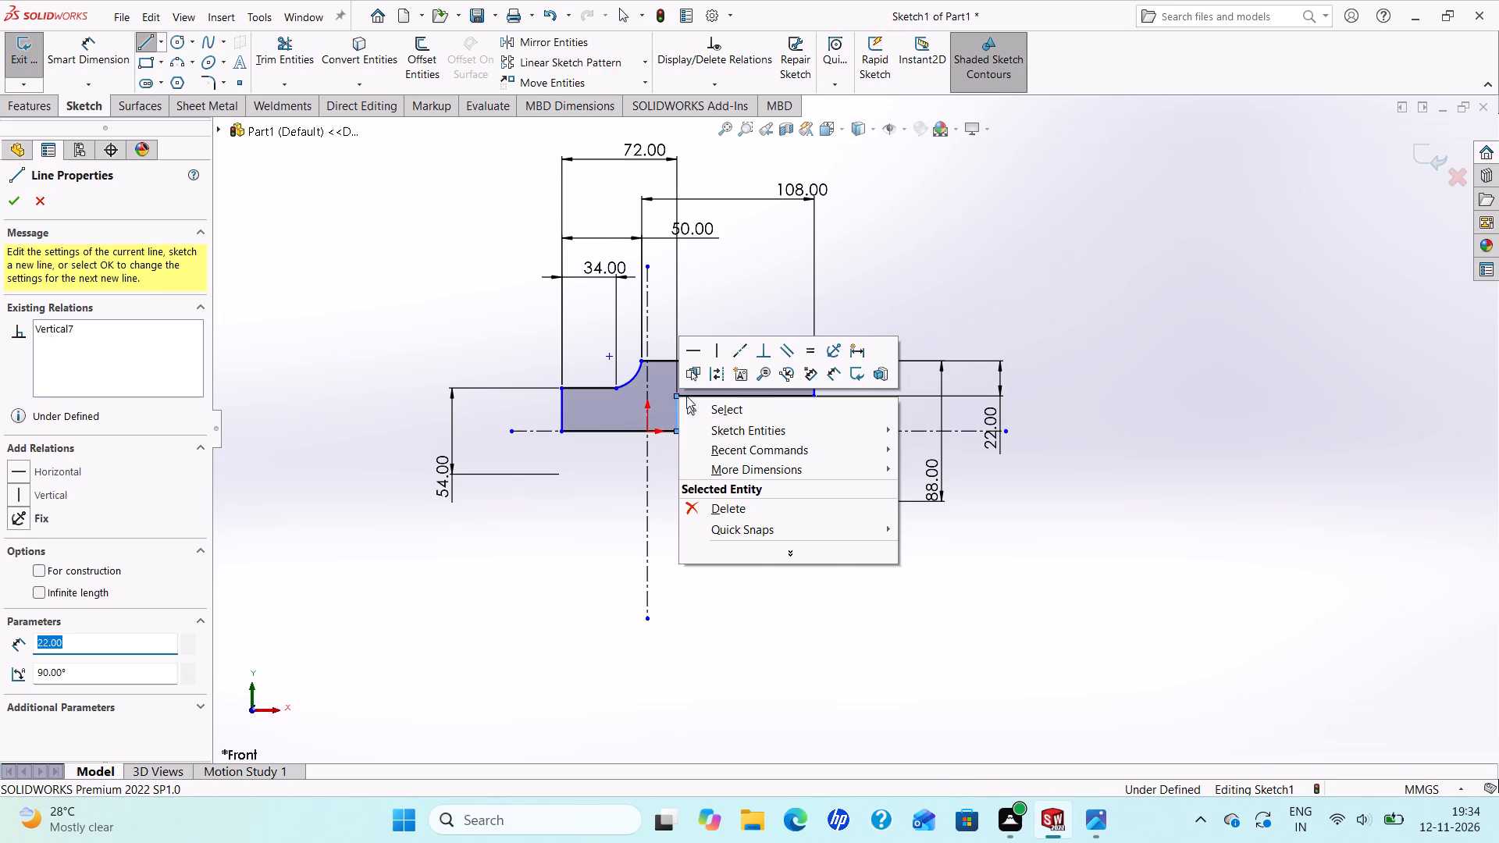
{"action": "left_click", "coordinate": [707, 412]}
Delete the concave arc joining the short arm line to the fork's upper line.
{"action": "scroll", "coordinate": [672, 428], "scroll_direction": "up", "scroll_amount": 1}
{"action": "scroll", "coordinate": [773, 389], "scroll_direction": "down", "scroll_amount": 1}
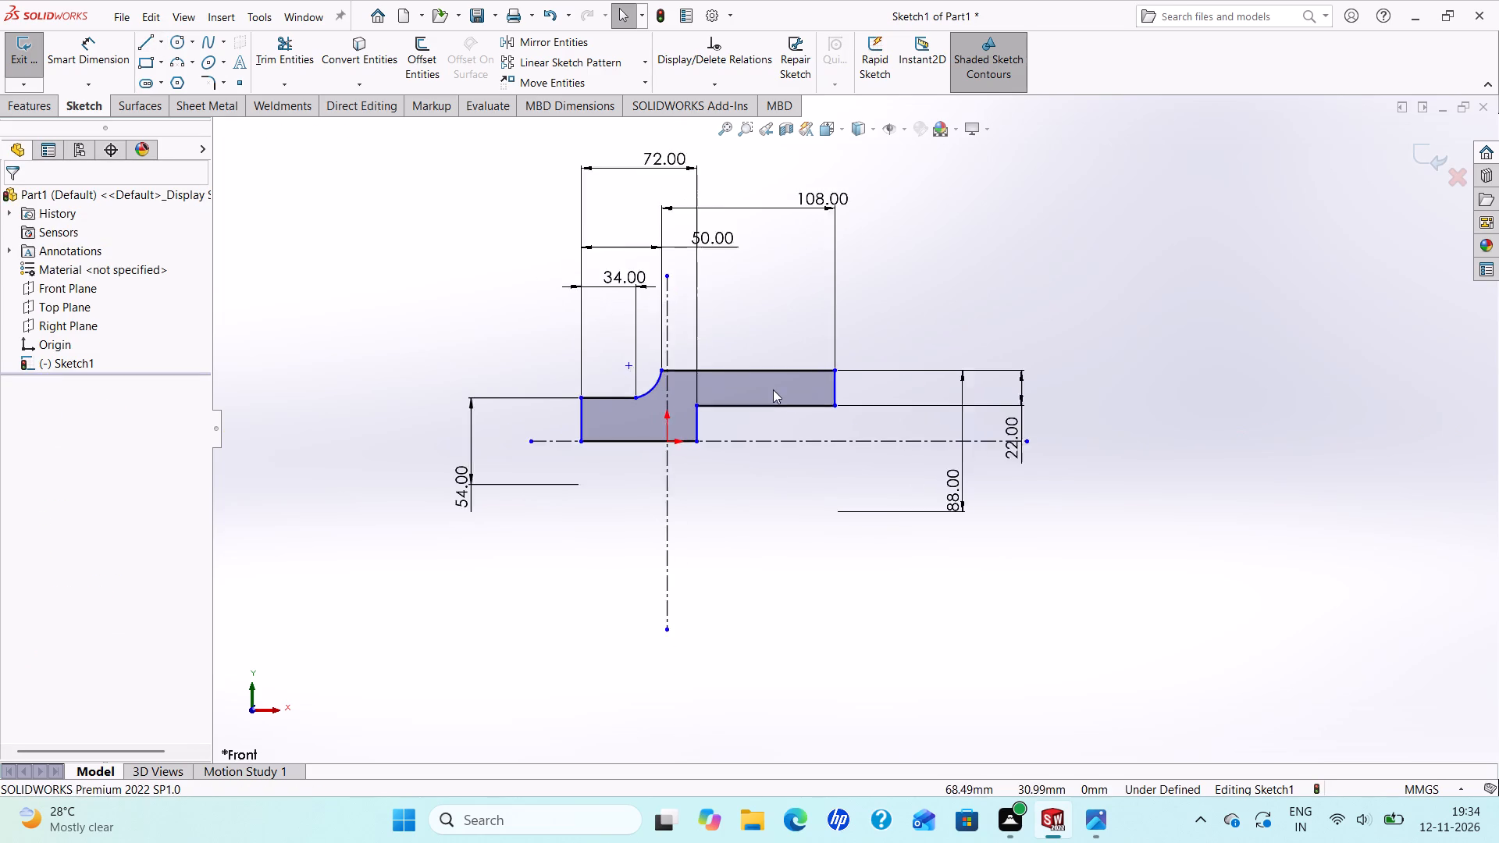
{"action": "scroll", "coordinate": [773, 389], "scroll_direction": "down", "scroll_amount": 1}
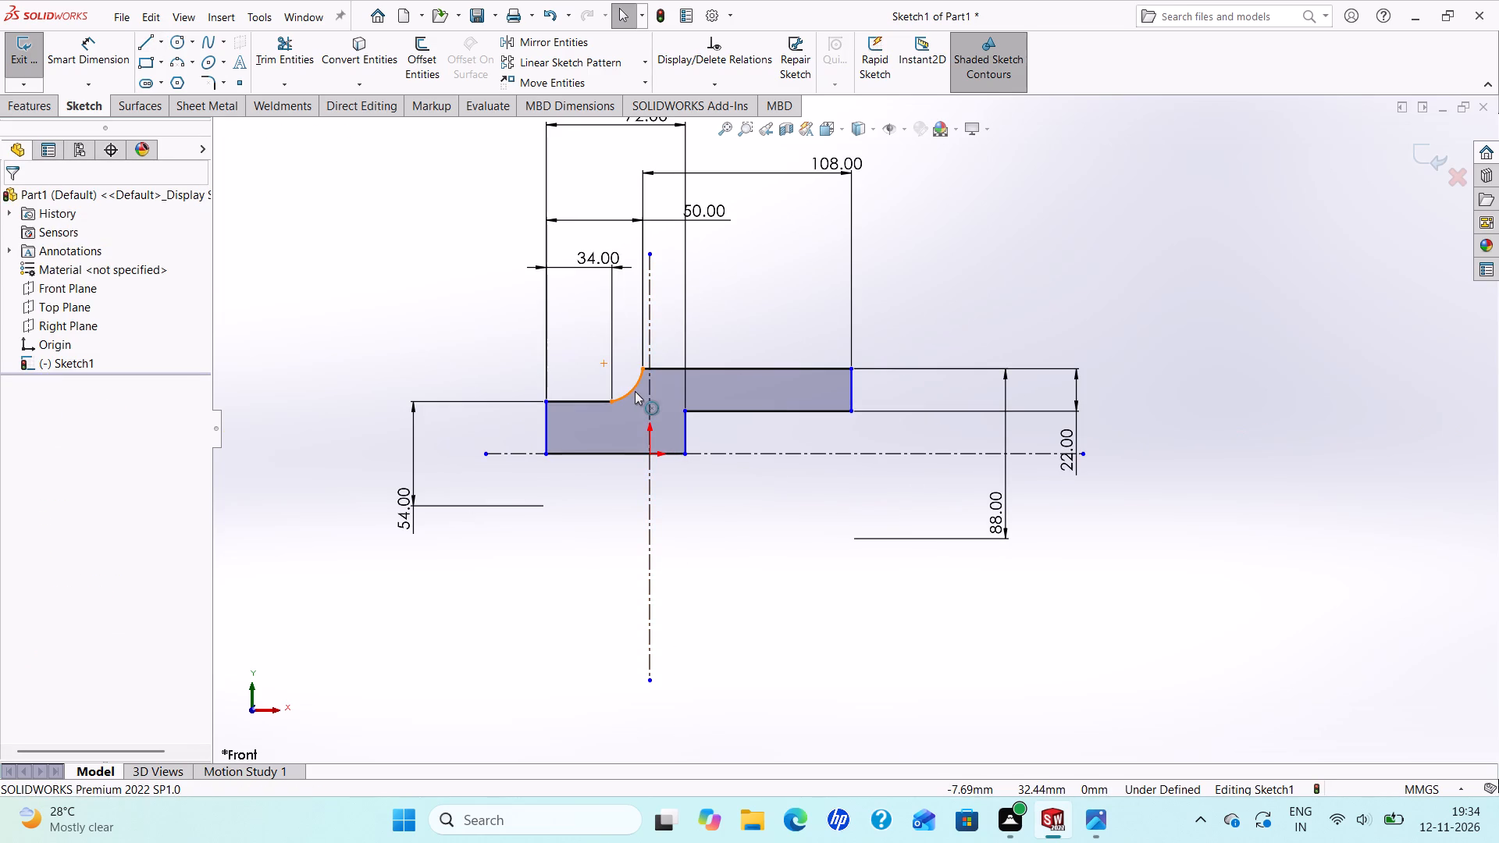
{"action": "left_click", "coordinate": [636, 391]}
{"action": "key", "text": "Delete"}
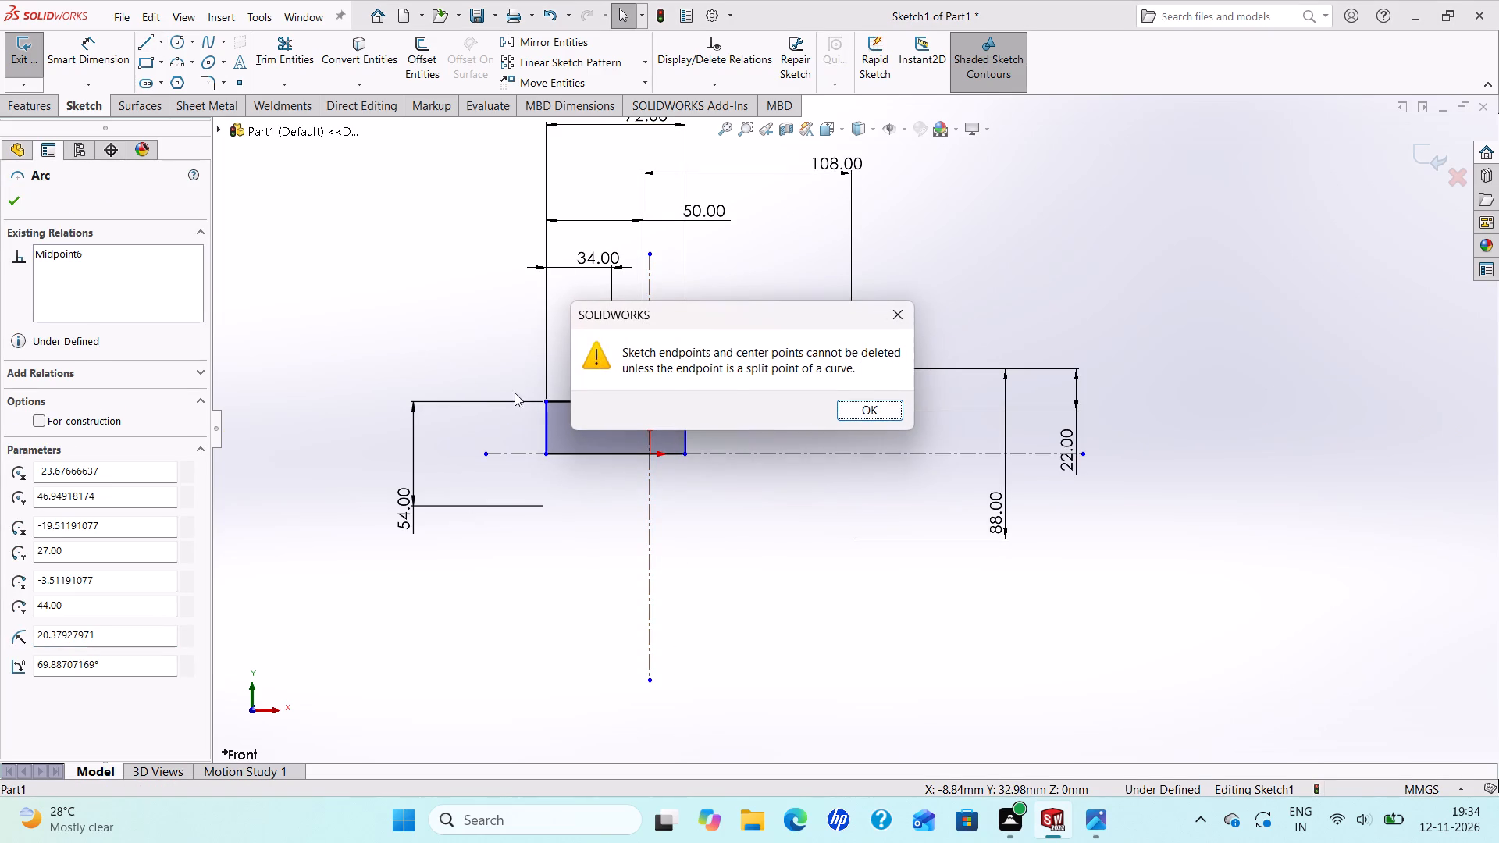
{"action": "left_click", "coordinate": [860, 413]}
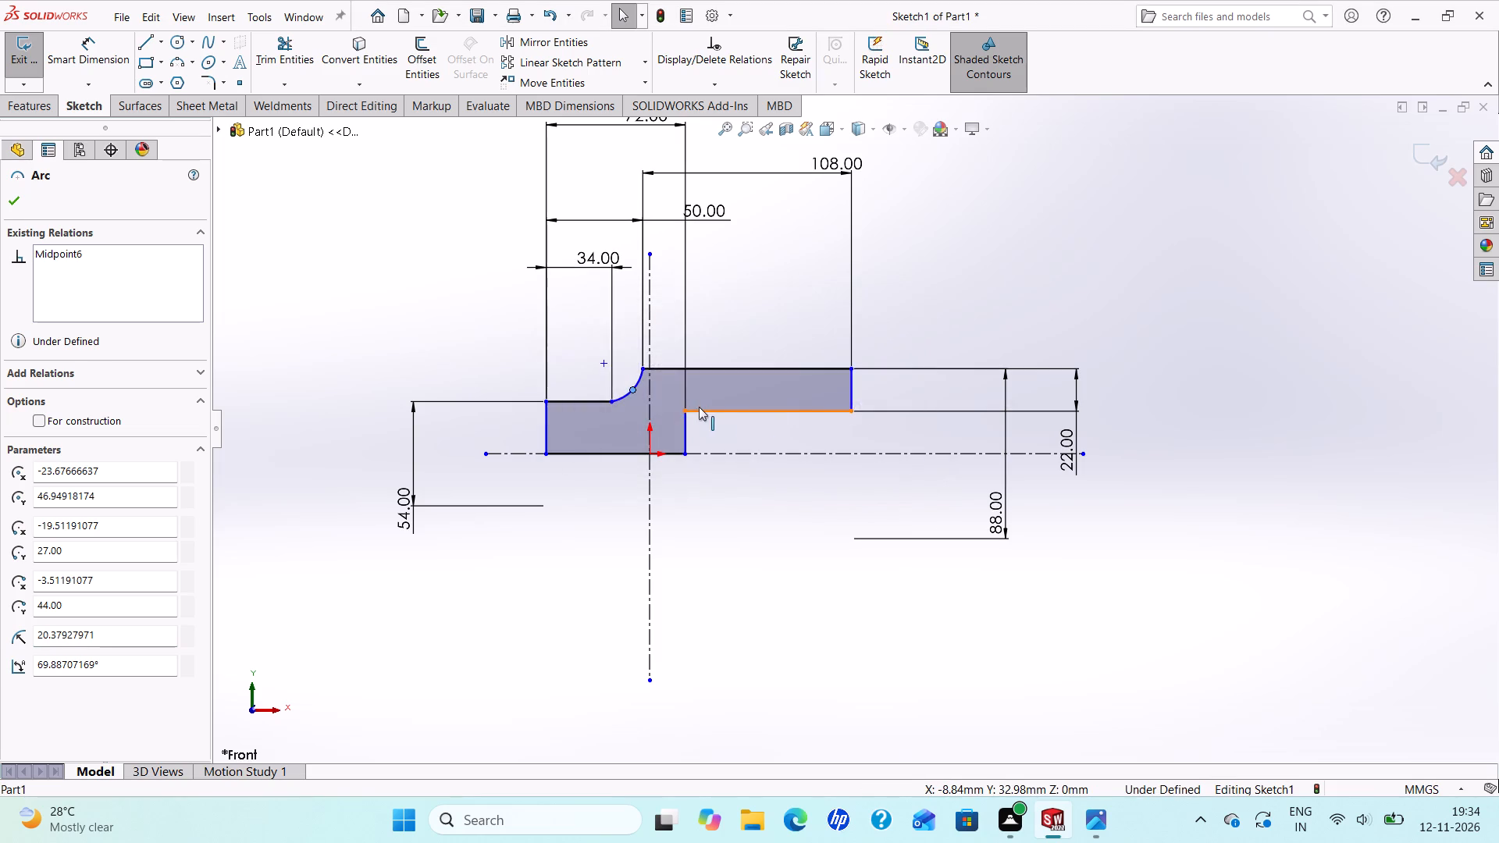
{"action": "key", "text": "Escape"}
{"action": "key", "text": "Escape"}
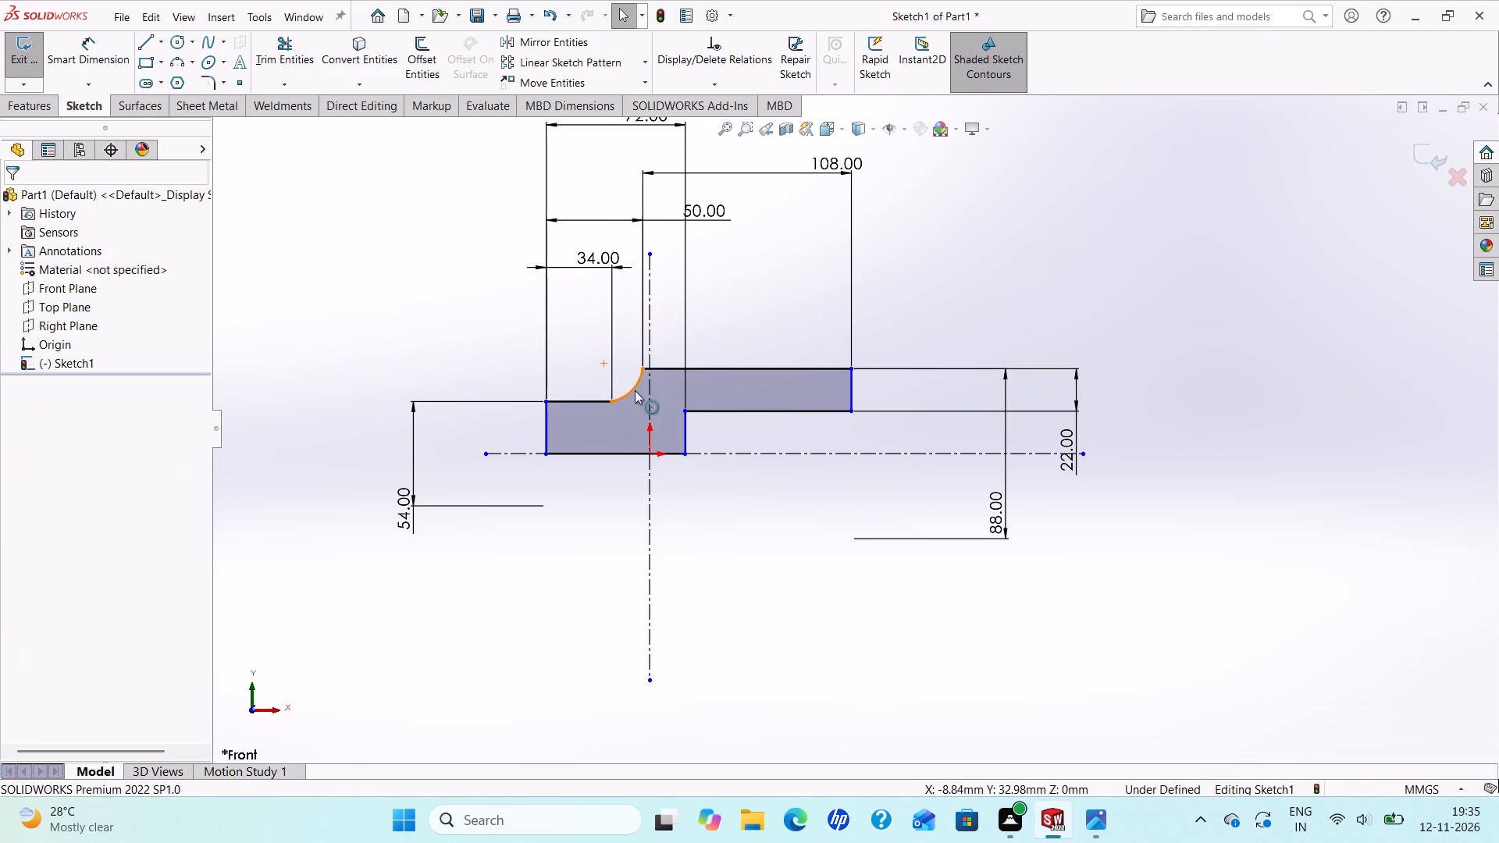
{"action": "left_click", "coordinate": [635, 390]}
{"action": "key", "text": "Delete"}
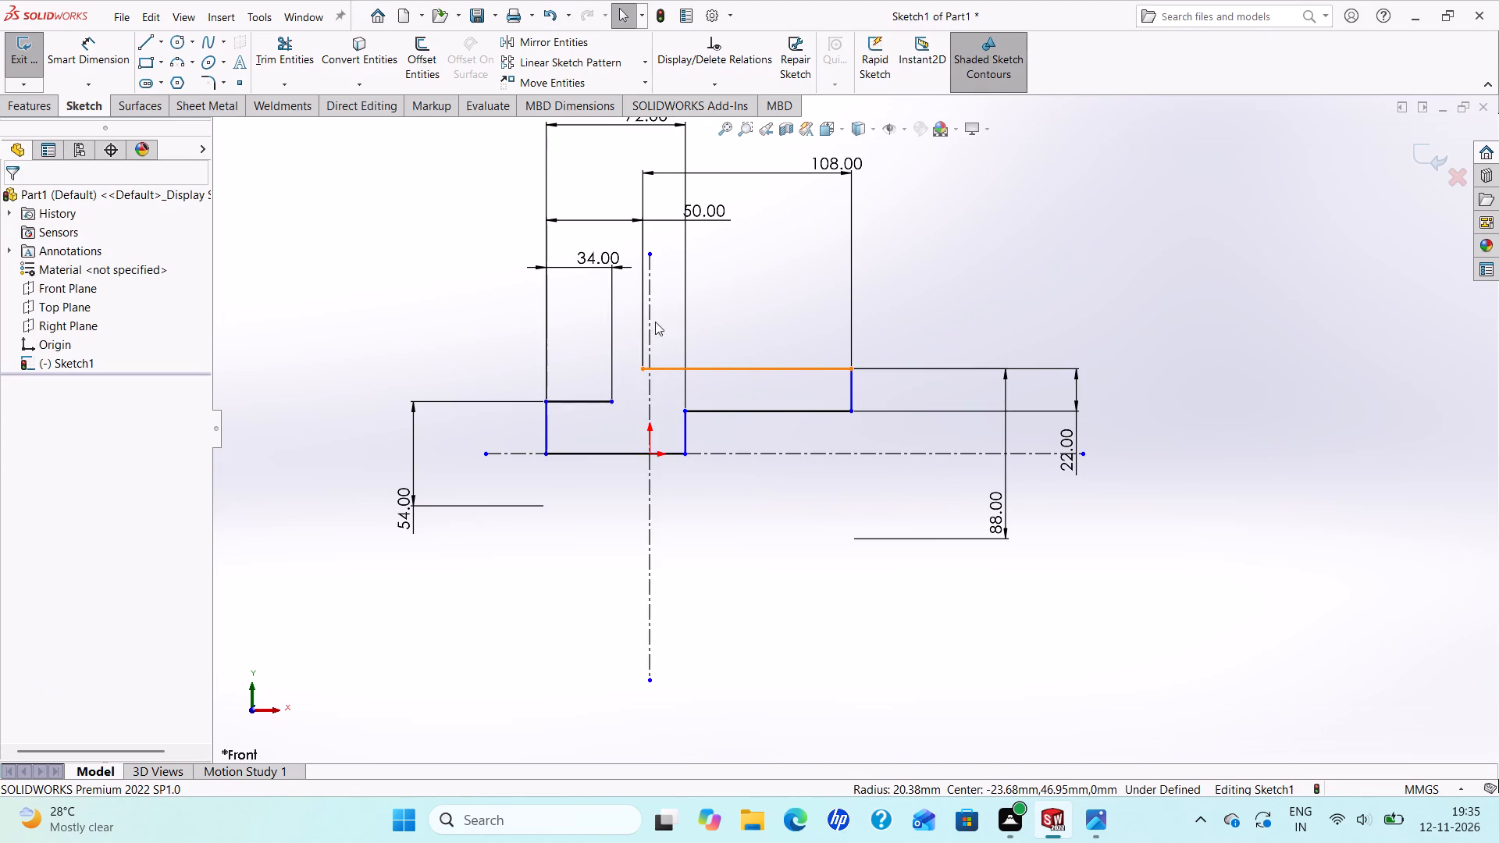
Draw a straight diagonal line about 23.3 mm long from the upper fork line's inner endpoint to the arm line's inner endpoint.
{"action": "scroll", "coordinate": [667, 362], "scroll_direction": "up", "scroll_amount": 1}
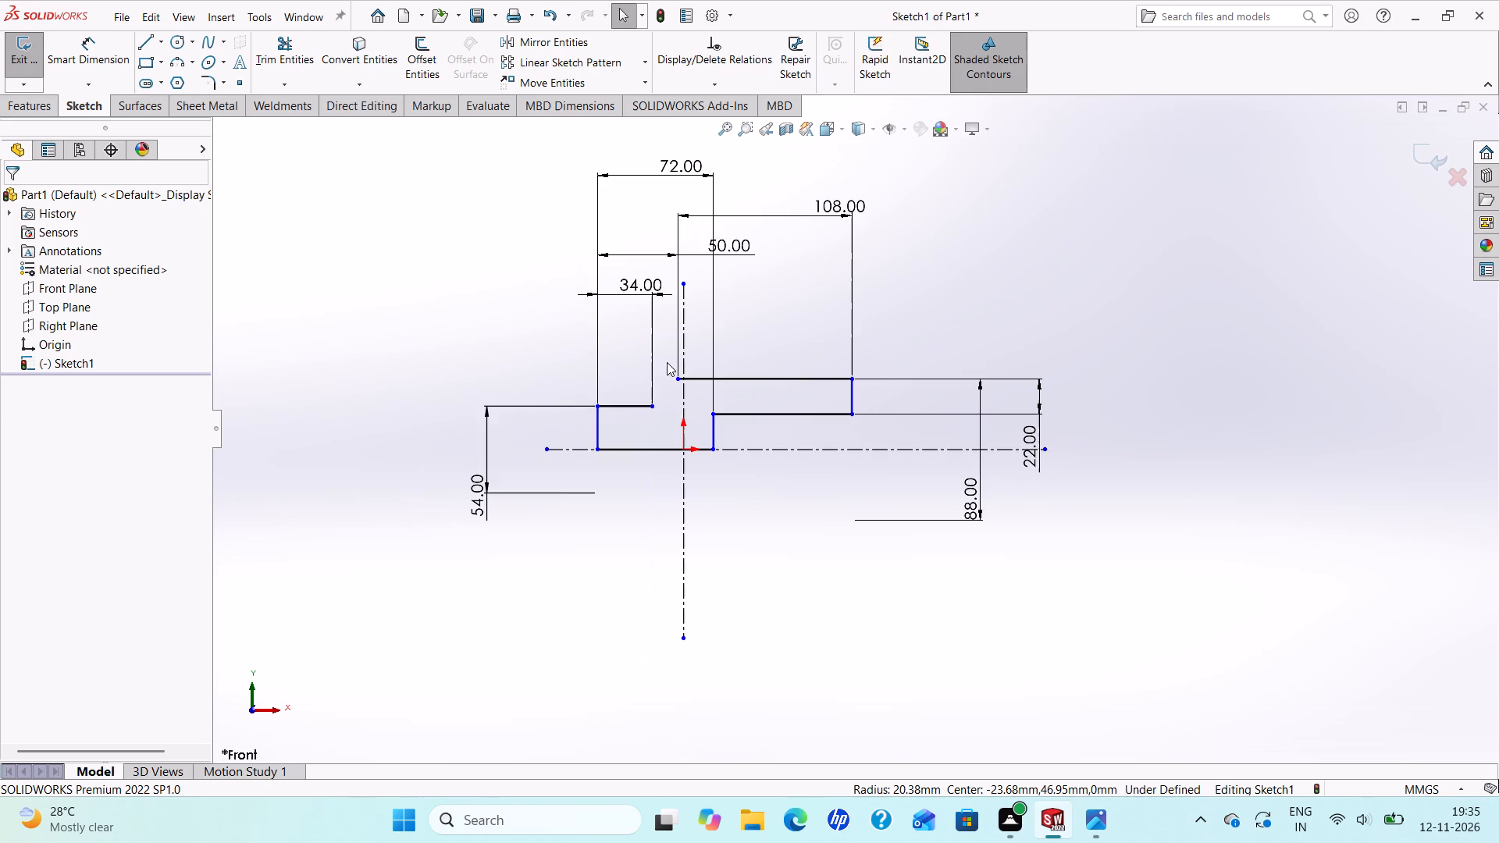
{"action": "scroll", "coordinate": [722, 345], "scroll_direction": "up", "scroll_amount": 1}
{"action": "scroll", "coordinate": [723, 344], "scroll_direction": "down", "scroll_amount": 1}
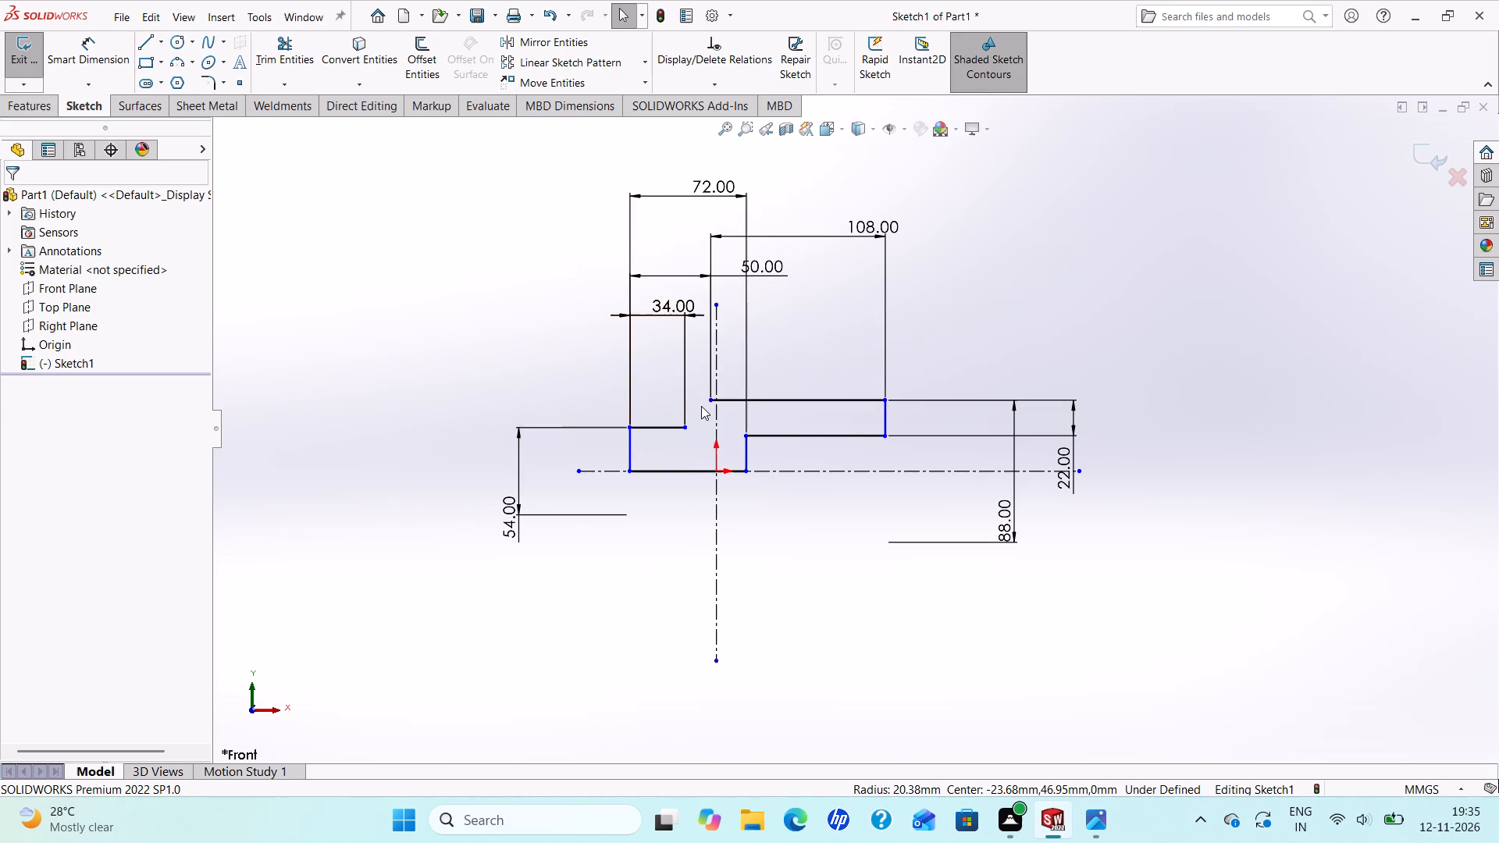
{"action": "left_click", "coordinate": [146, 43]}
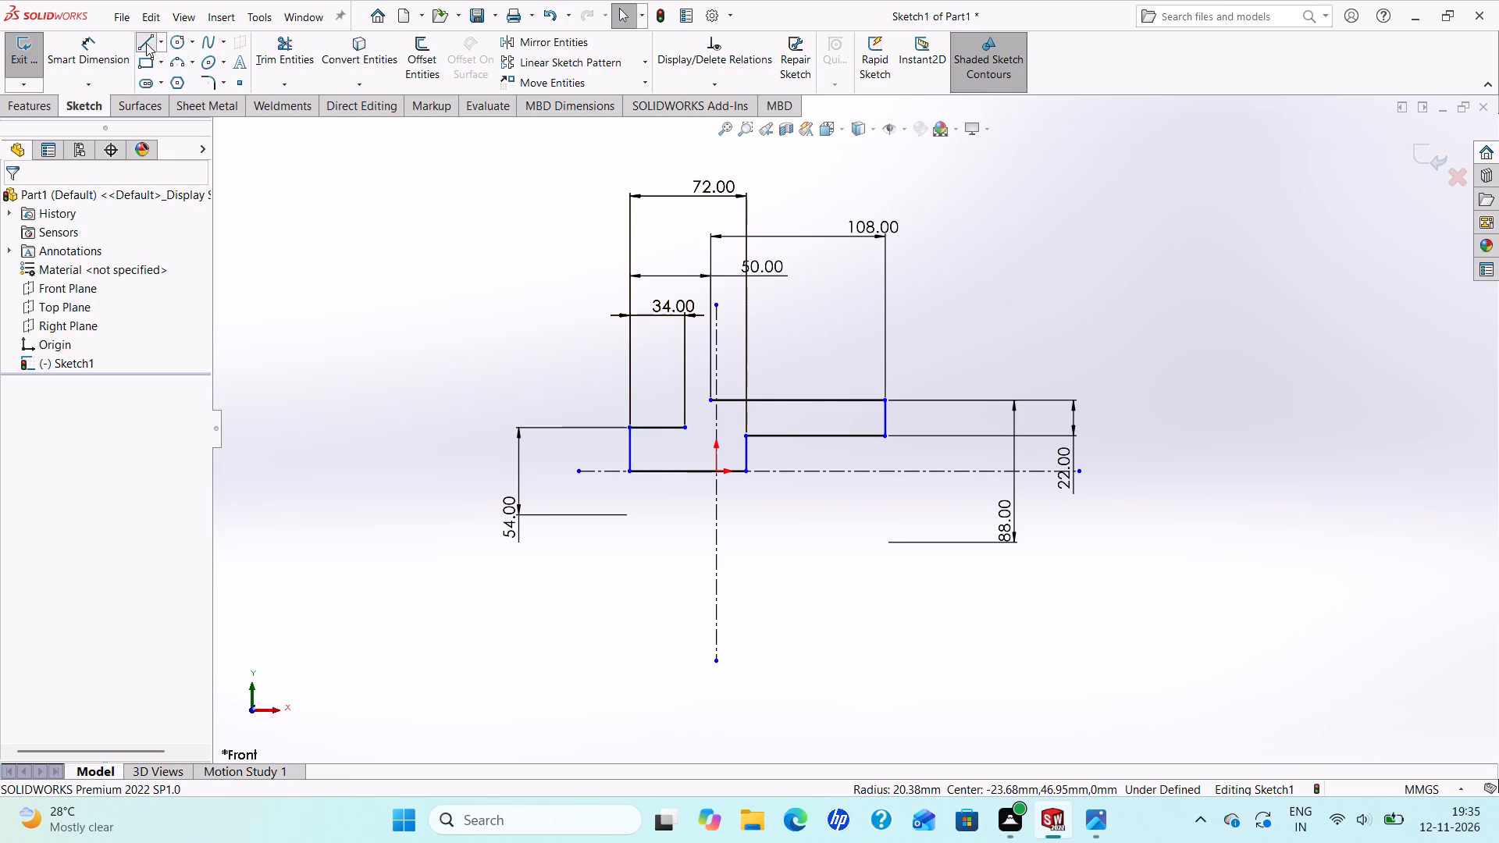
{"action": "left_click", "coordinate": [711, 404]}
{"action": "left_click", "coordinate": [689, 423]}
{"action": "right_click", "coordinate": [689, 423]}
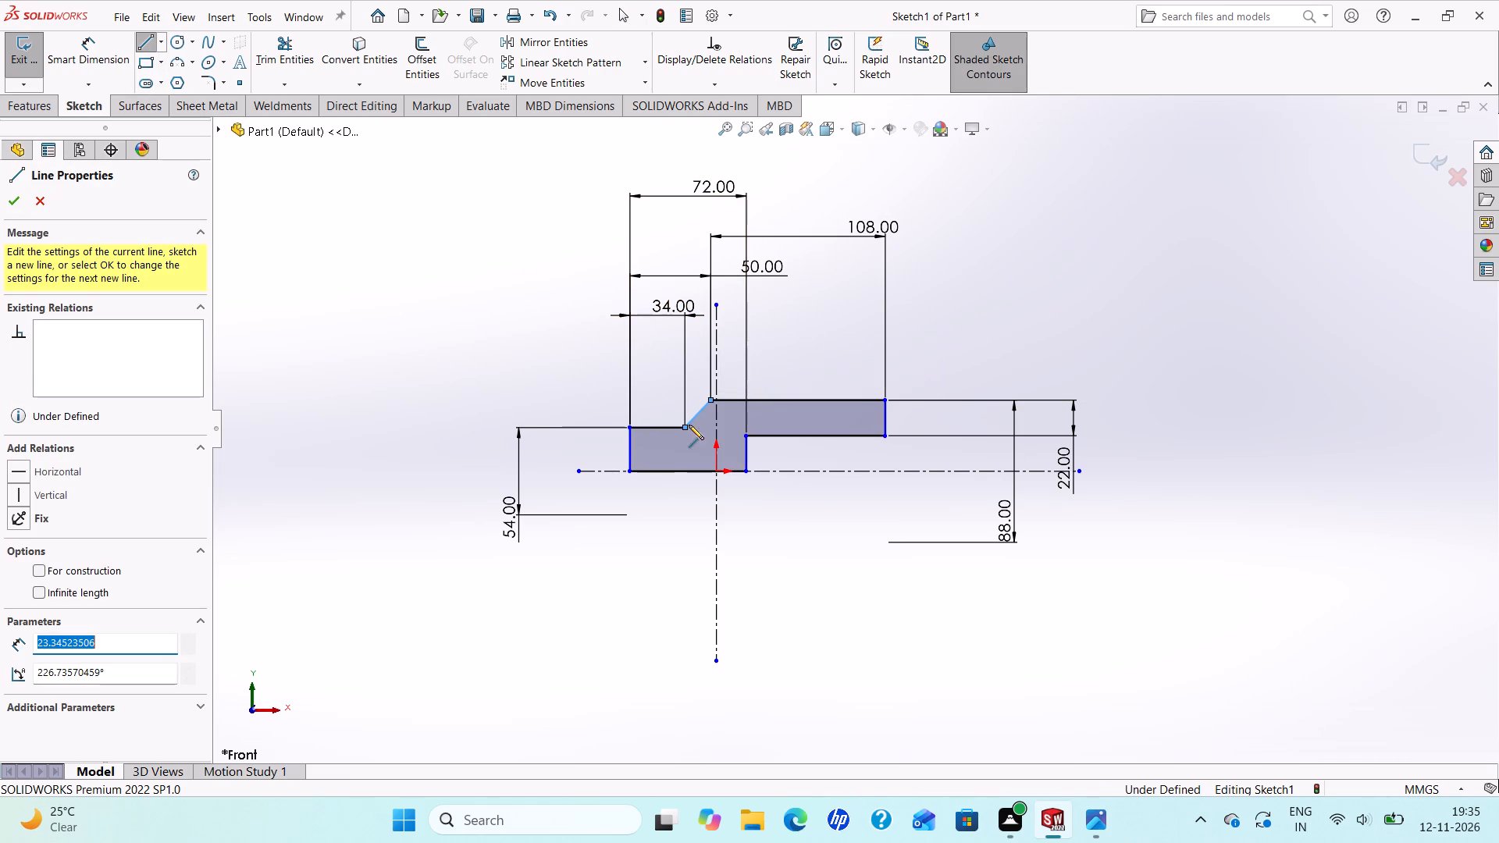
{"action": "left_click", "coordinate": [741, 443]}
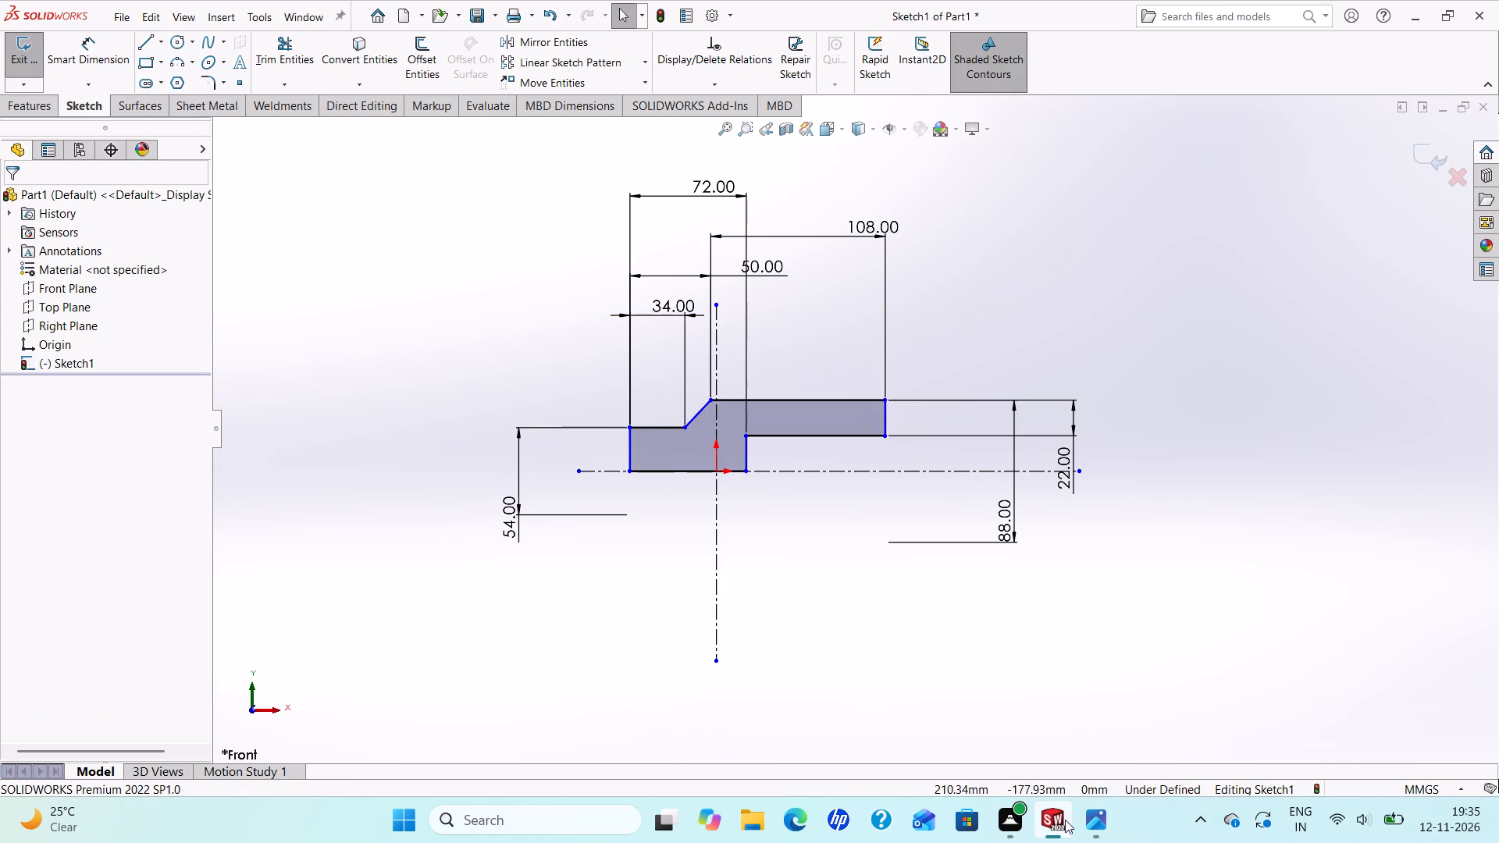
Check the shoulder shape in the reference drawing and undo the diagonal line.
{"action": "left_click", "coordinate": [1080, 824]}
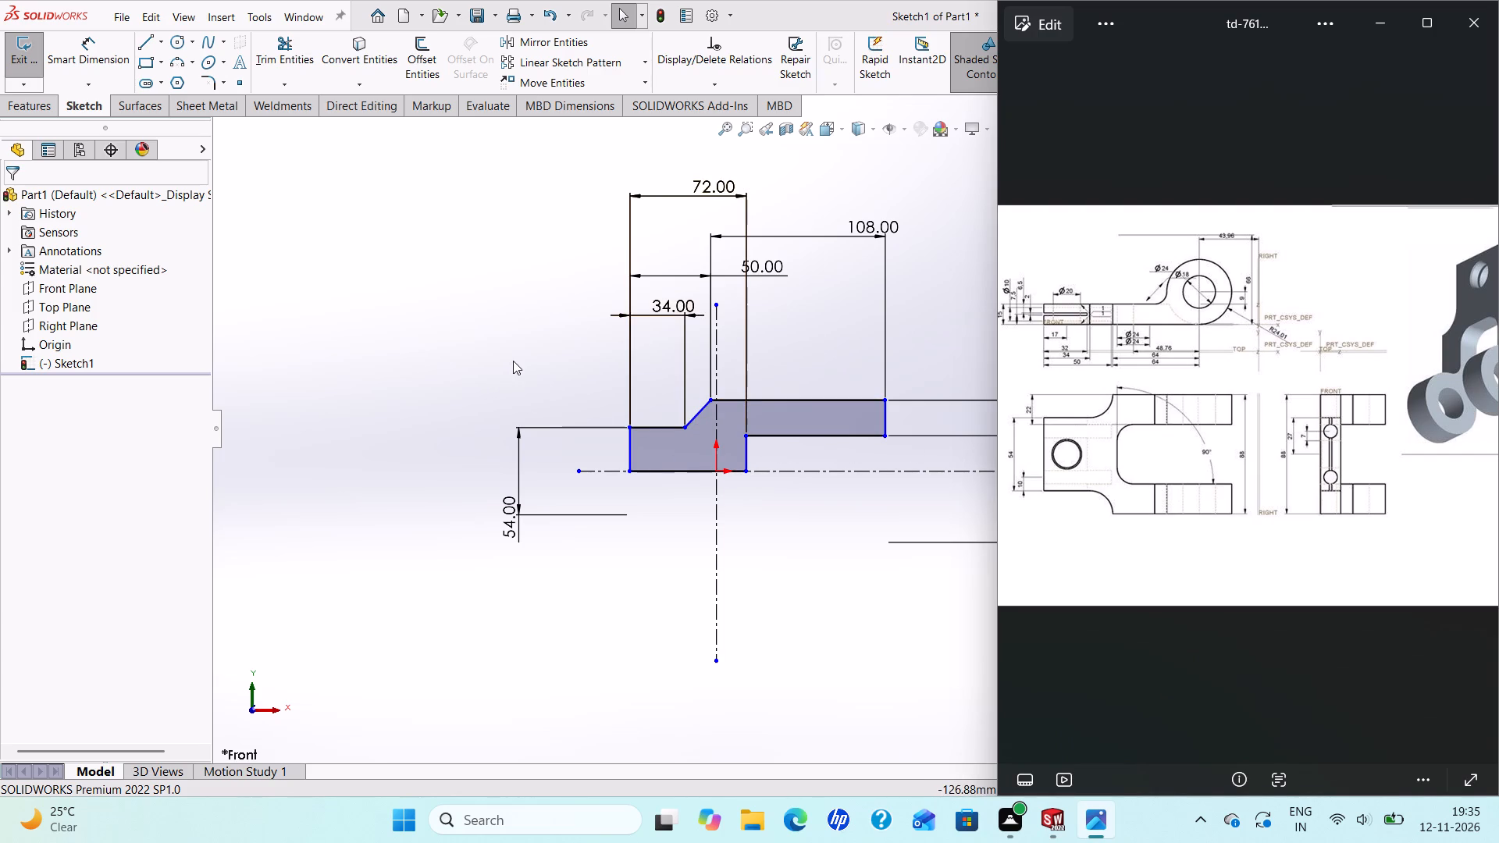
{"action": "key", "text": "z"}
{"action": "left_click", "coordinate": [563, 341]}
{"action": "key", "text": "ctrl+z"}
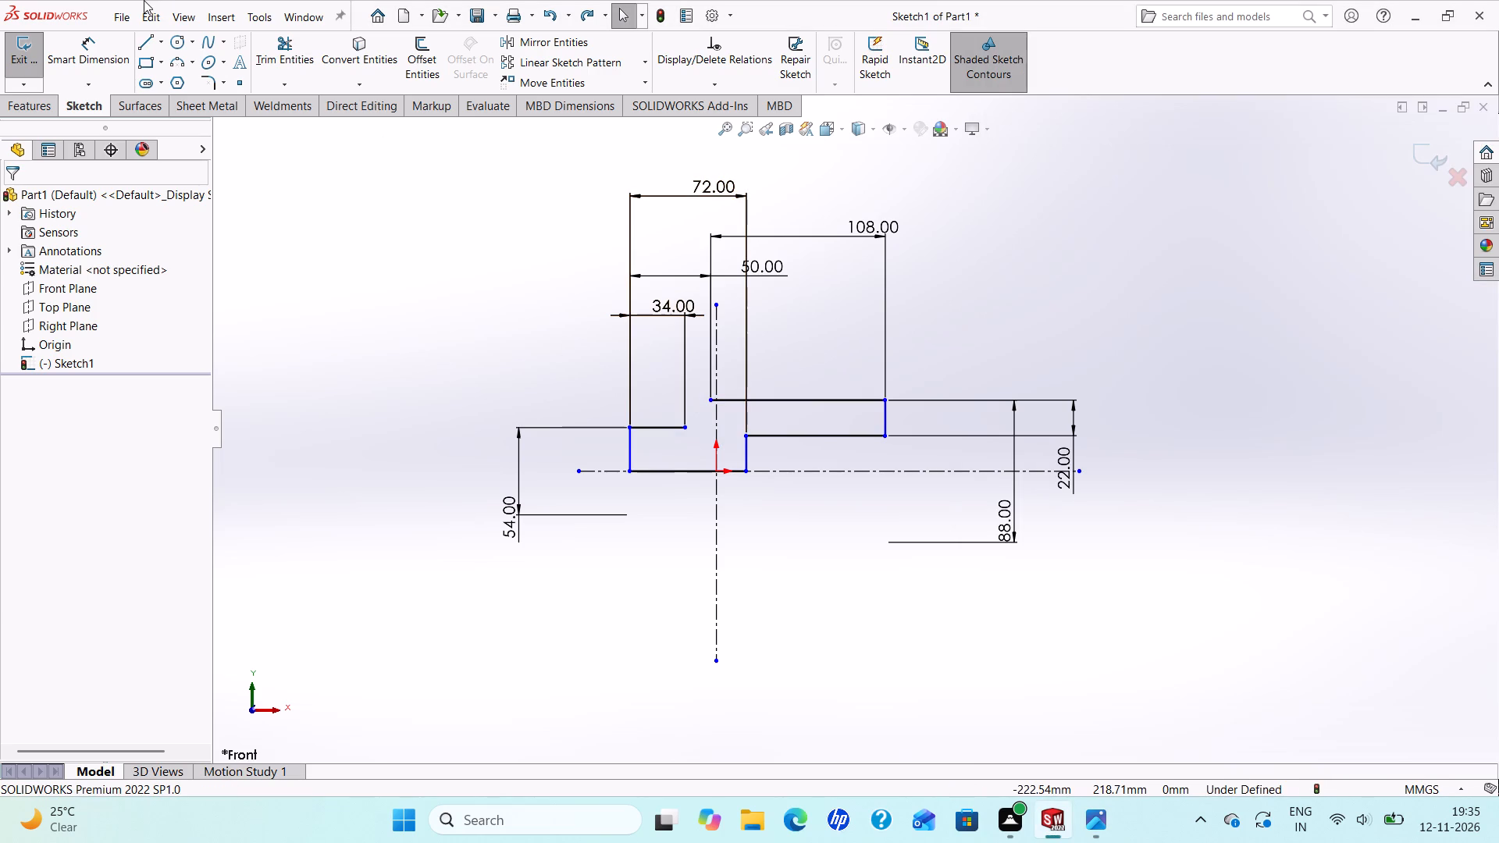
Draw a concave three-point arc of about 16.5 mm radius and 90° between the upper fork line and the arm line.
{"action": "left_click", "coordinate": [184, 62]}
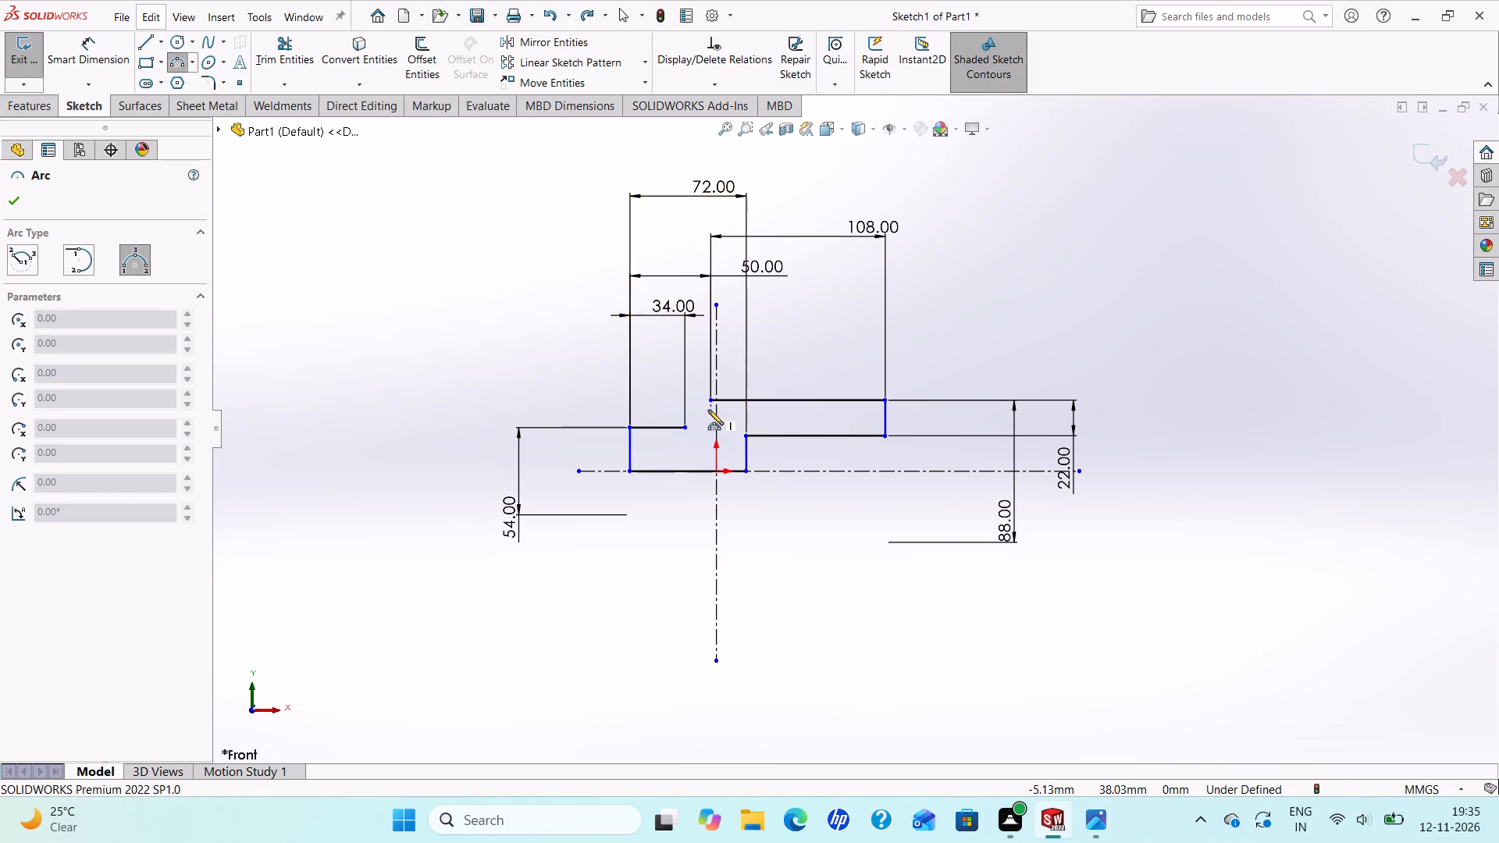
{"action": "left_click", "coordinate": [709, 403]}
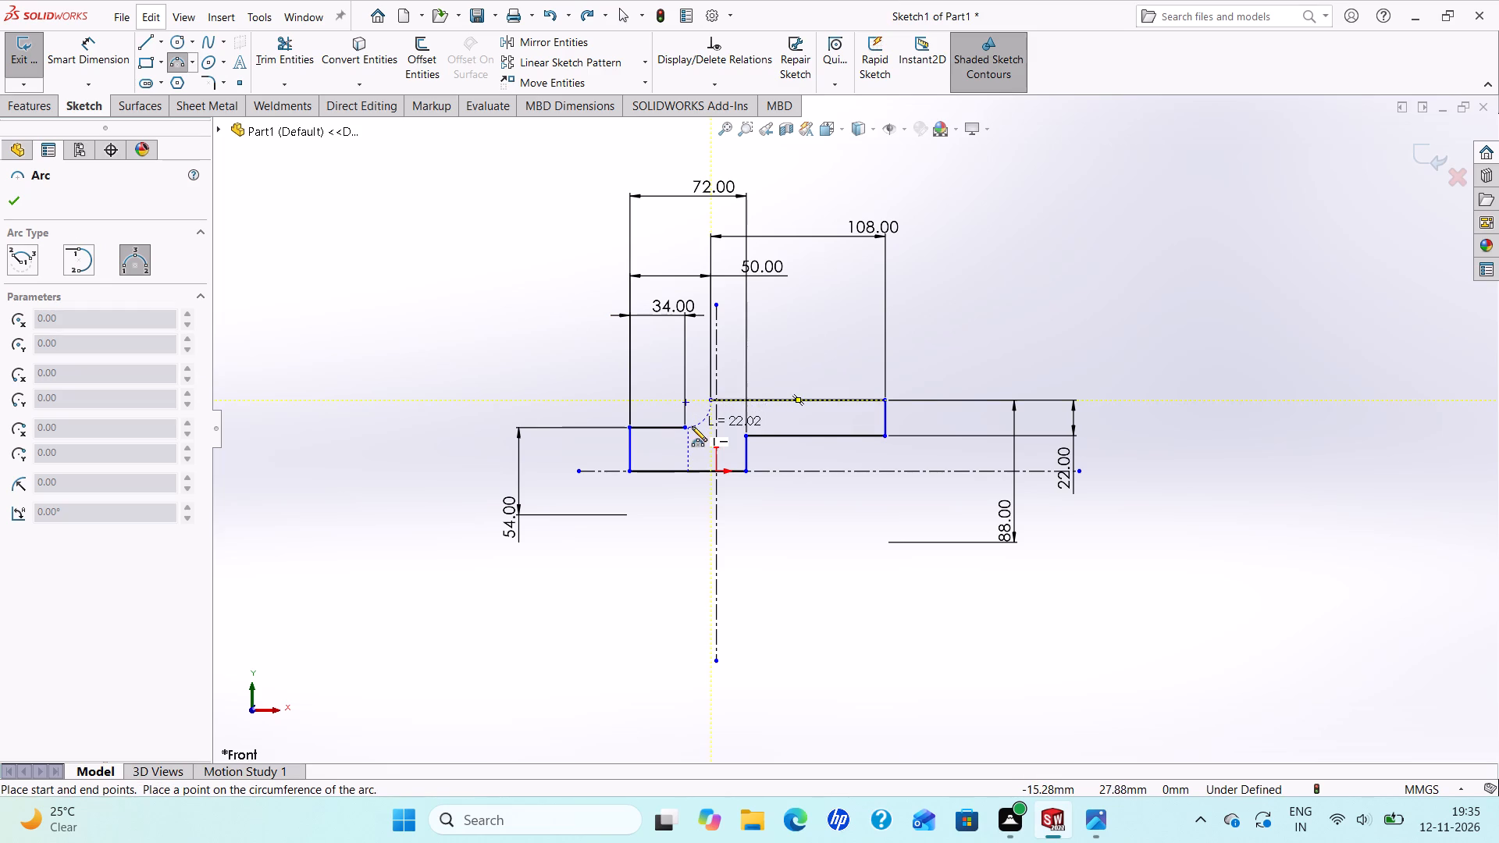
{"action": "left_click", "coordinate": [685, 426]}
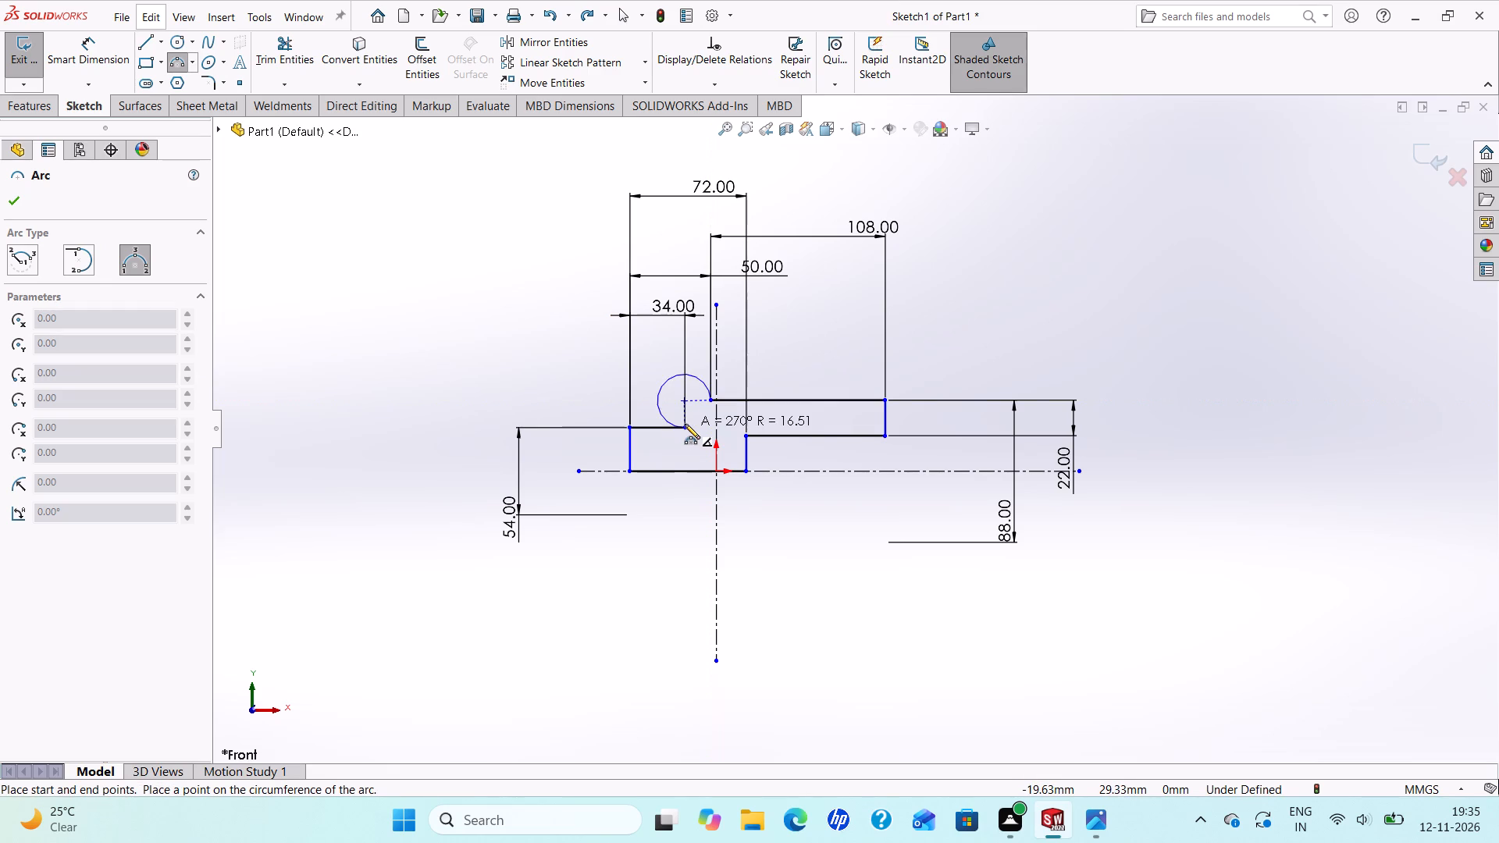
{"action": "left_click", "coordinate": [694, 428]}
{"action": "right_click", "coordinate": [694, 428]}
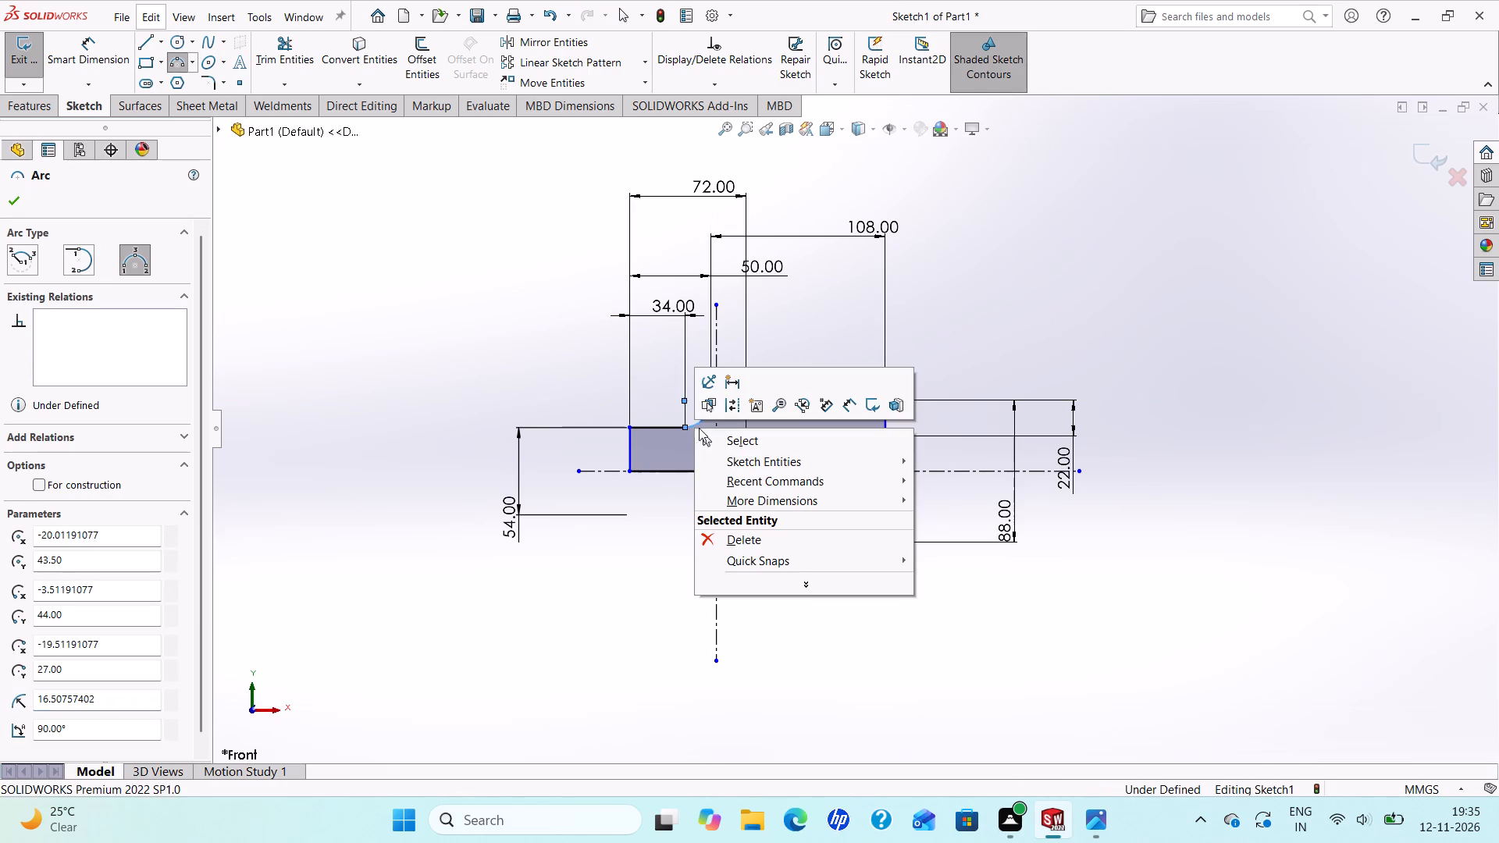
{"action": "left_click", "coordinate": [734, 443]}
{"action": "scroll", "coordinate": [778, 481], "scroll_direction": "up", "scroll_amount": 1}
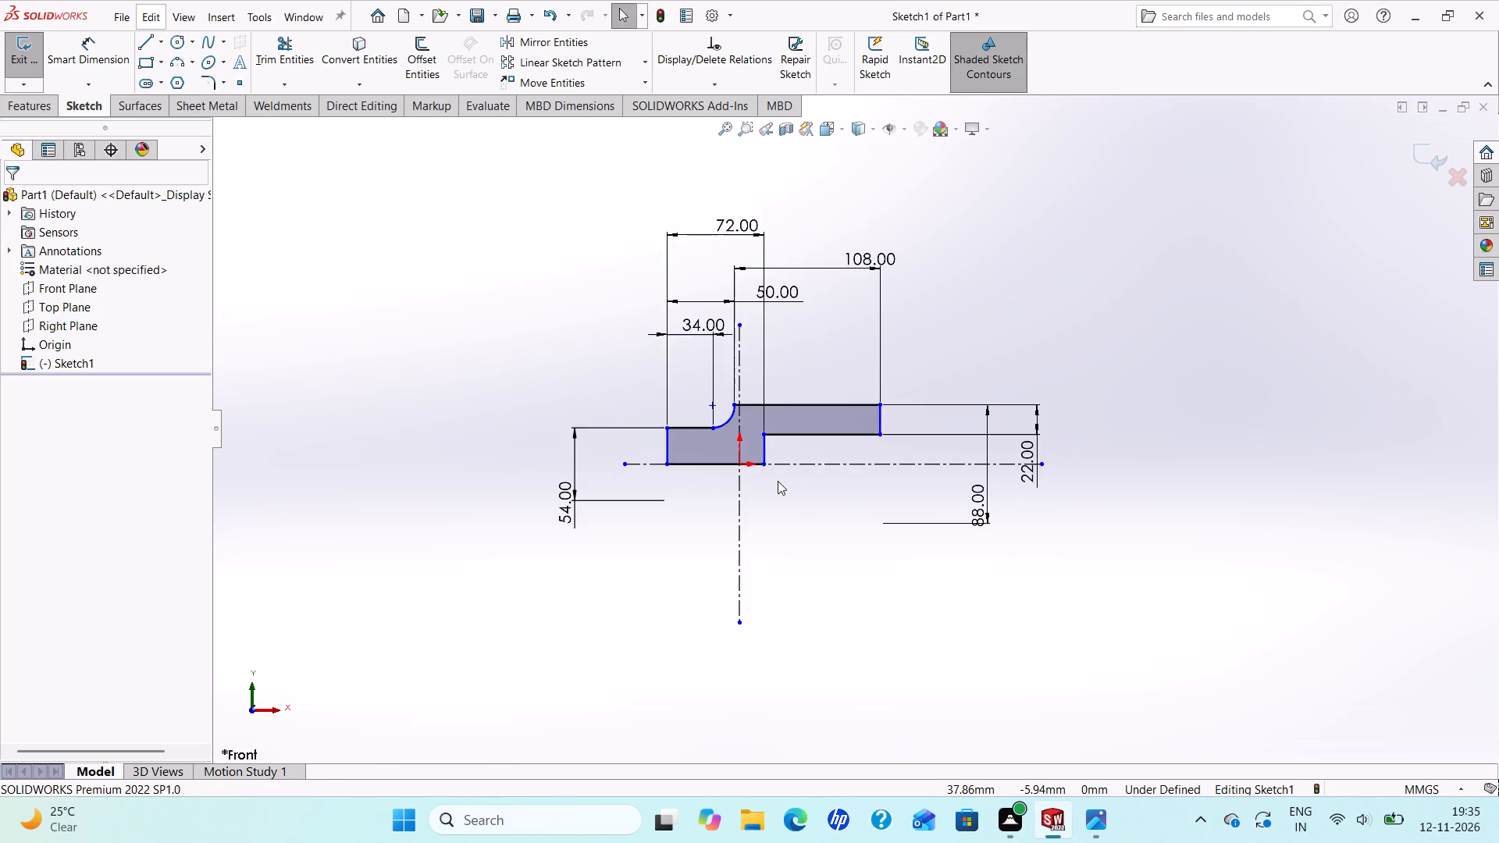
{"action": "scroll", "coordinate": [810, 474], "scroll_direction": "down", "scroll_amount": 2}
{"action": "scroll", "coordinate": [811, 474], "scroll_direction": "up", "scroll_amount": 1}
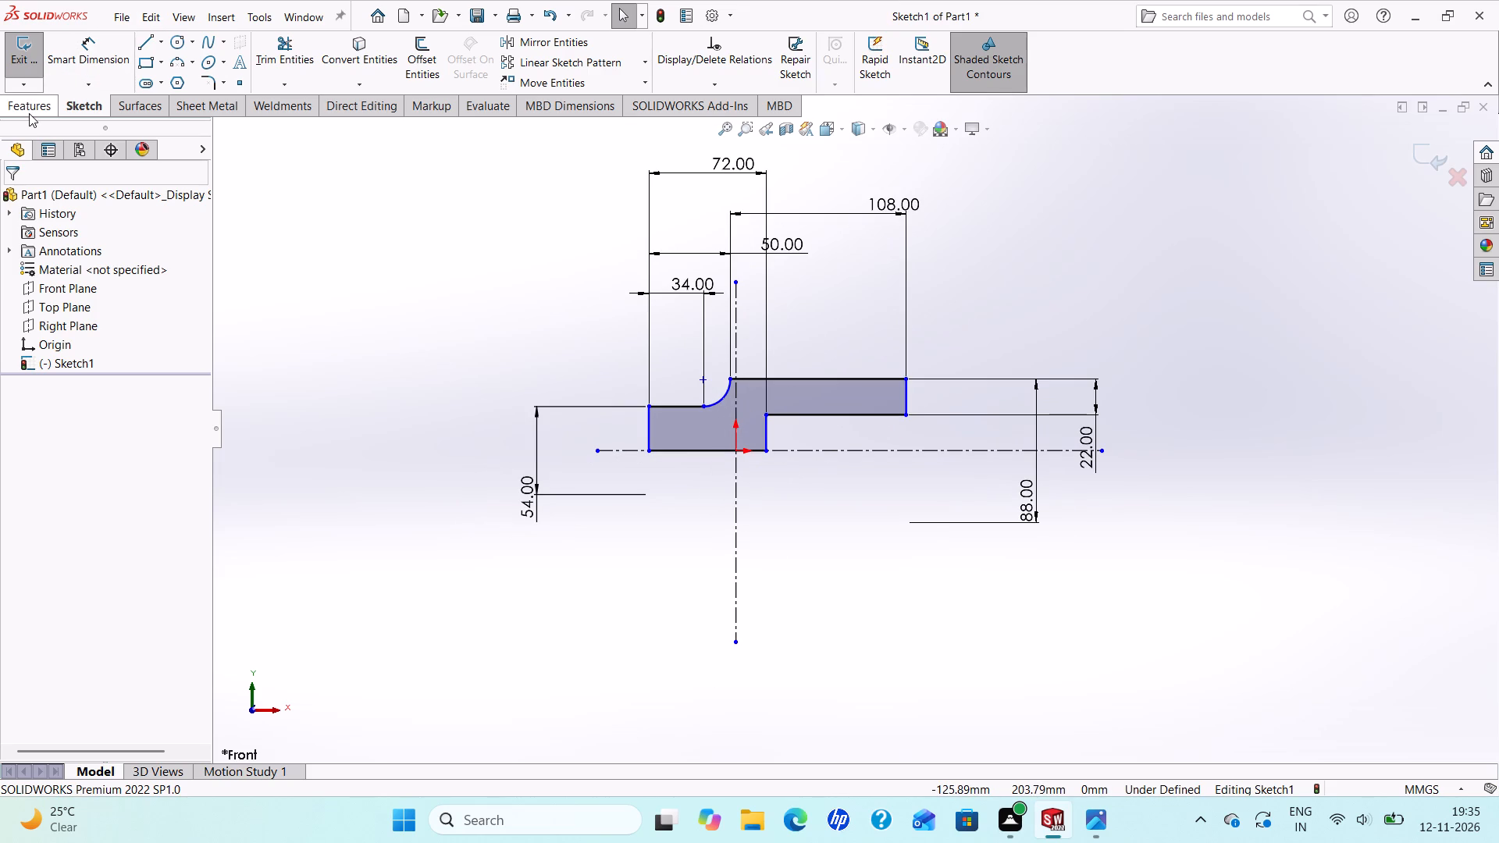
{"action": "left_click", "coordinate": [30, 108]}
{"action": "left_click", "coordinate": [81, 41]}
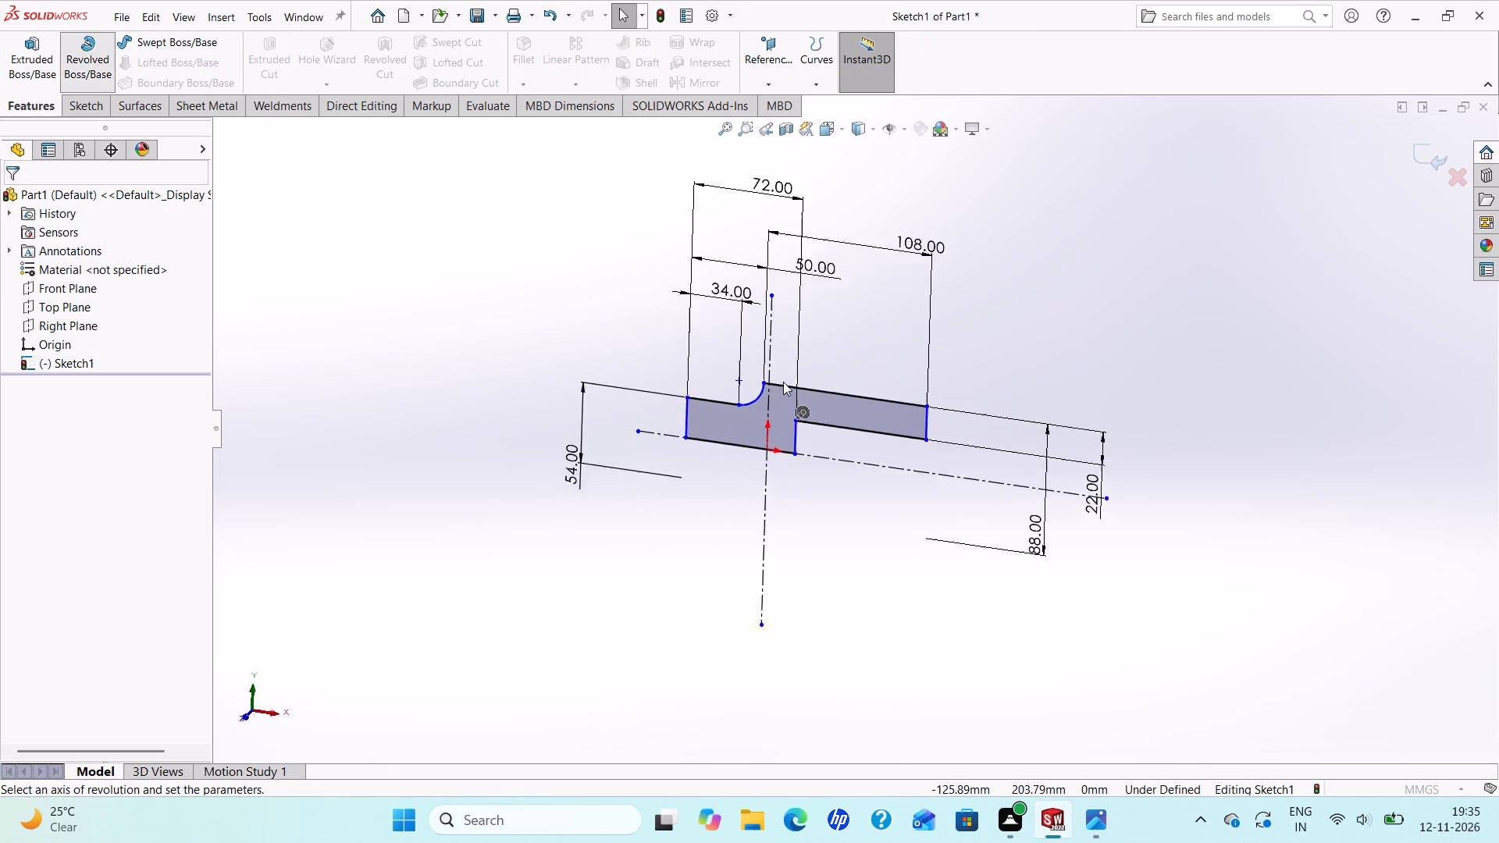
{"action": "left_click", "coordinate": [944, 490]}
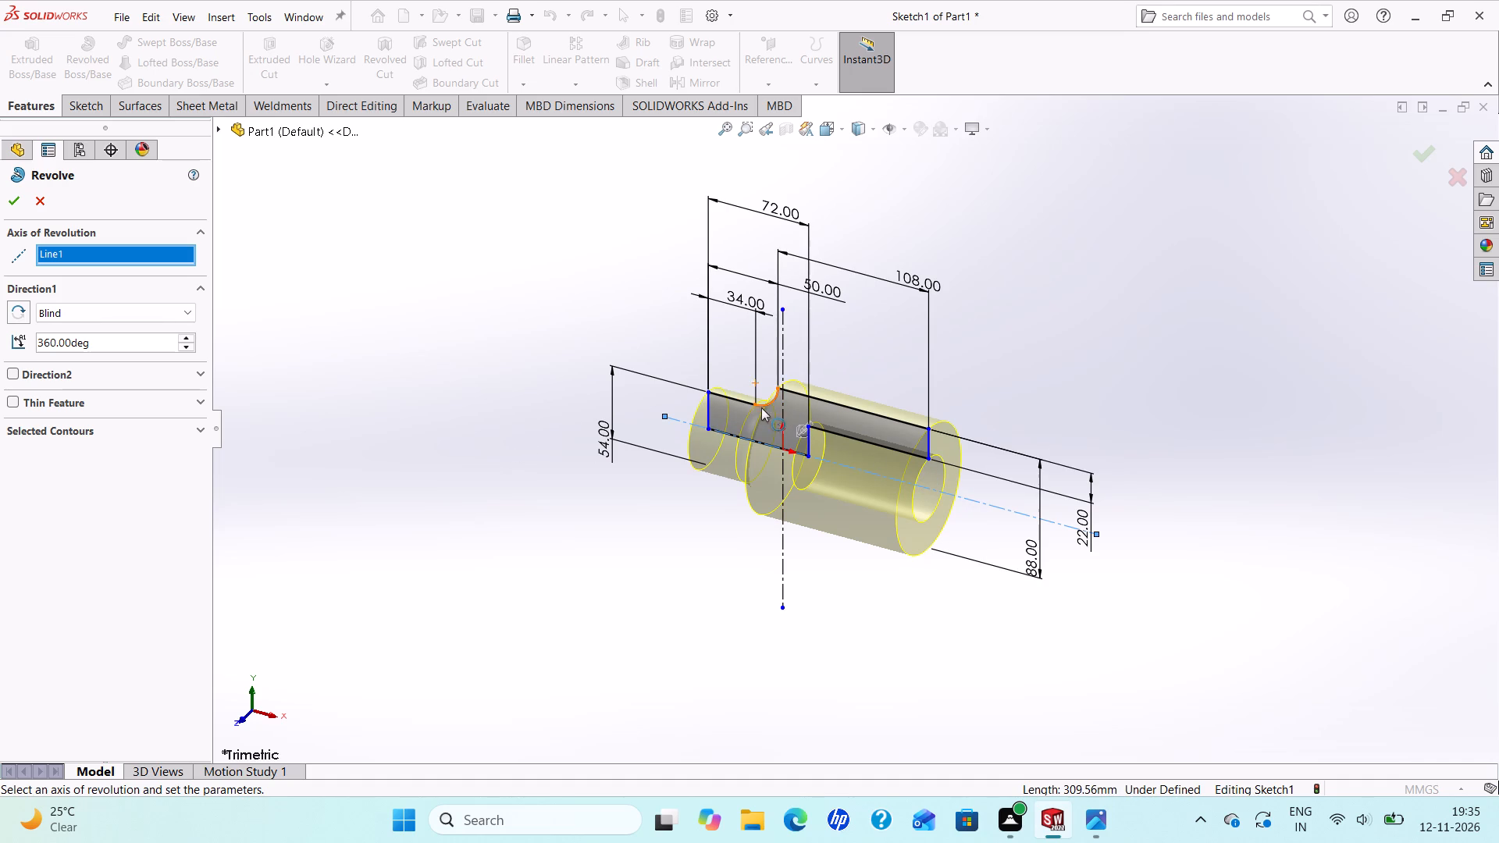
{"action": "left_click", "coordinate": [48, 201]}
Examine the plan, side and pictorial views of the clevis in the reference drawing against the sketched outline.
{"action": "scroll", "coordinate": [850, 543], "scroll_direction": "up", "scroll_amount": 1}
{"action": "middle_click_drag", "start_coordinate": [854, 543], "coordinate": [899, 478]}
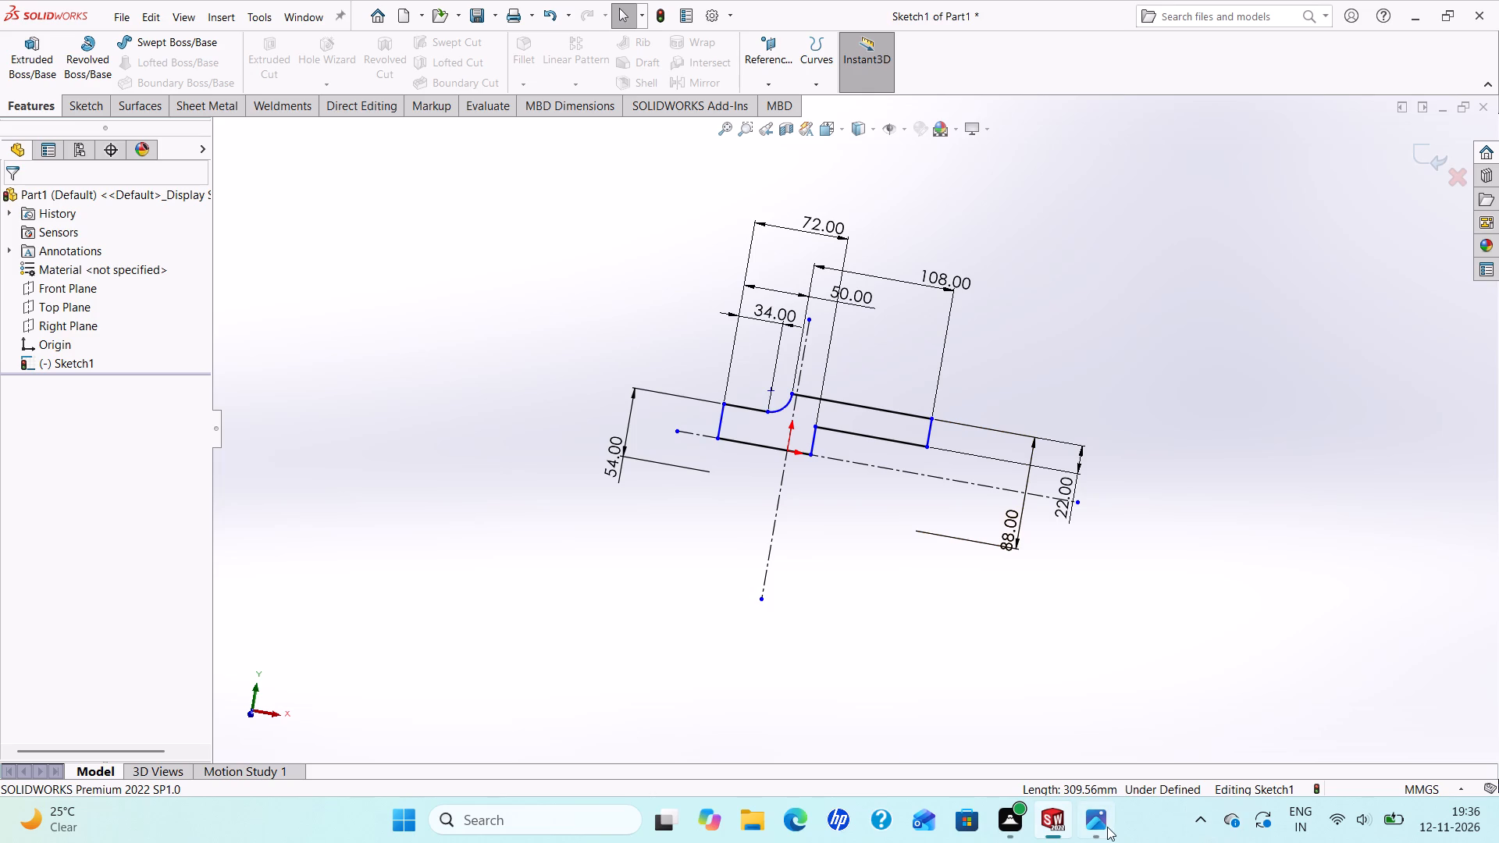
{"action": "left_click", "coordinate": [1106, 826]}
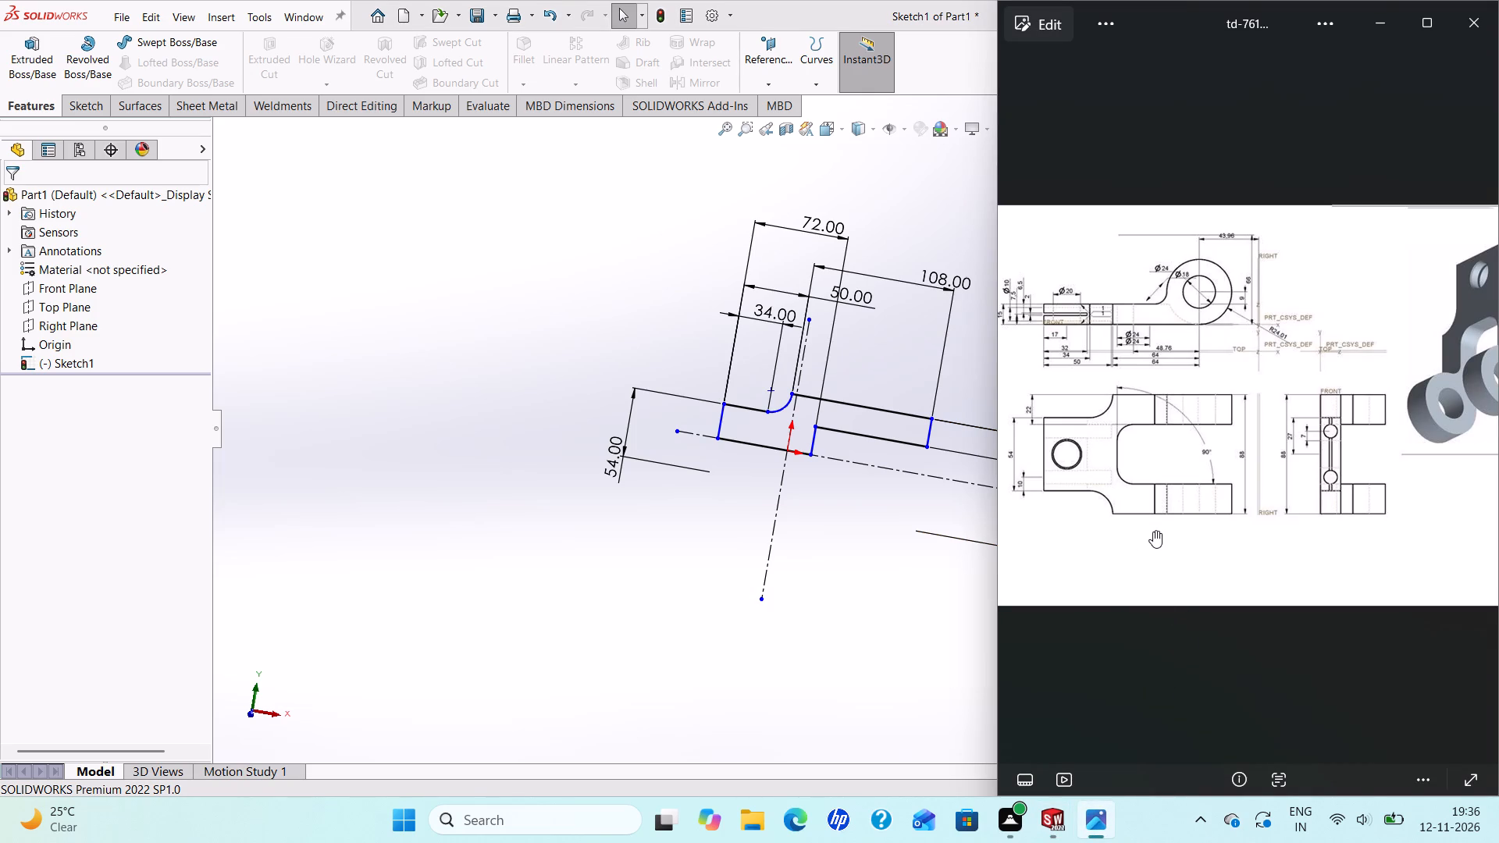
{"action": "scroll", "coordinate": [1386, 411], "scroll_direction": "up", "scroll_amount": 1}
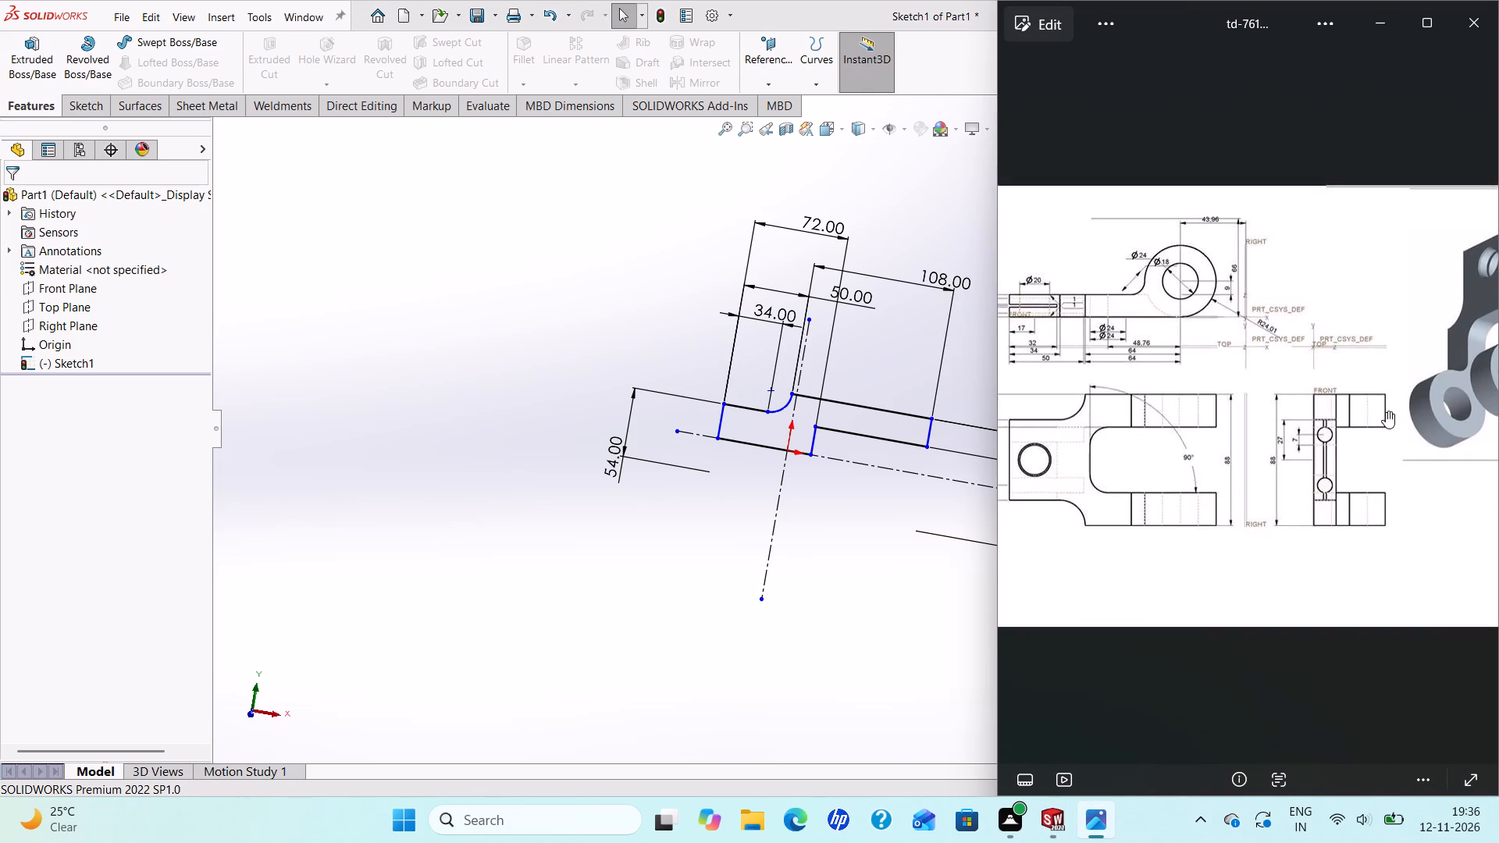
{"action": "scroll", "coordinate": [1386, 411], "scroll_direction": "down", "scroll_amount": 3}
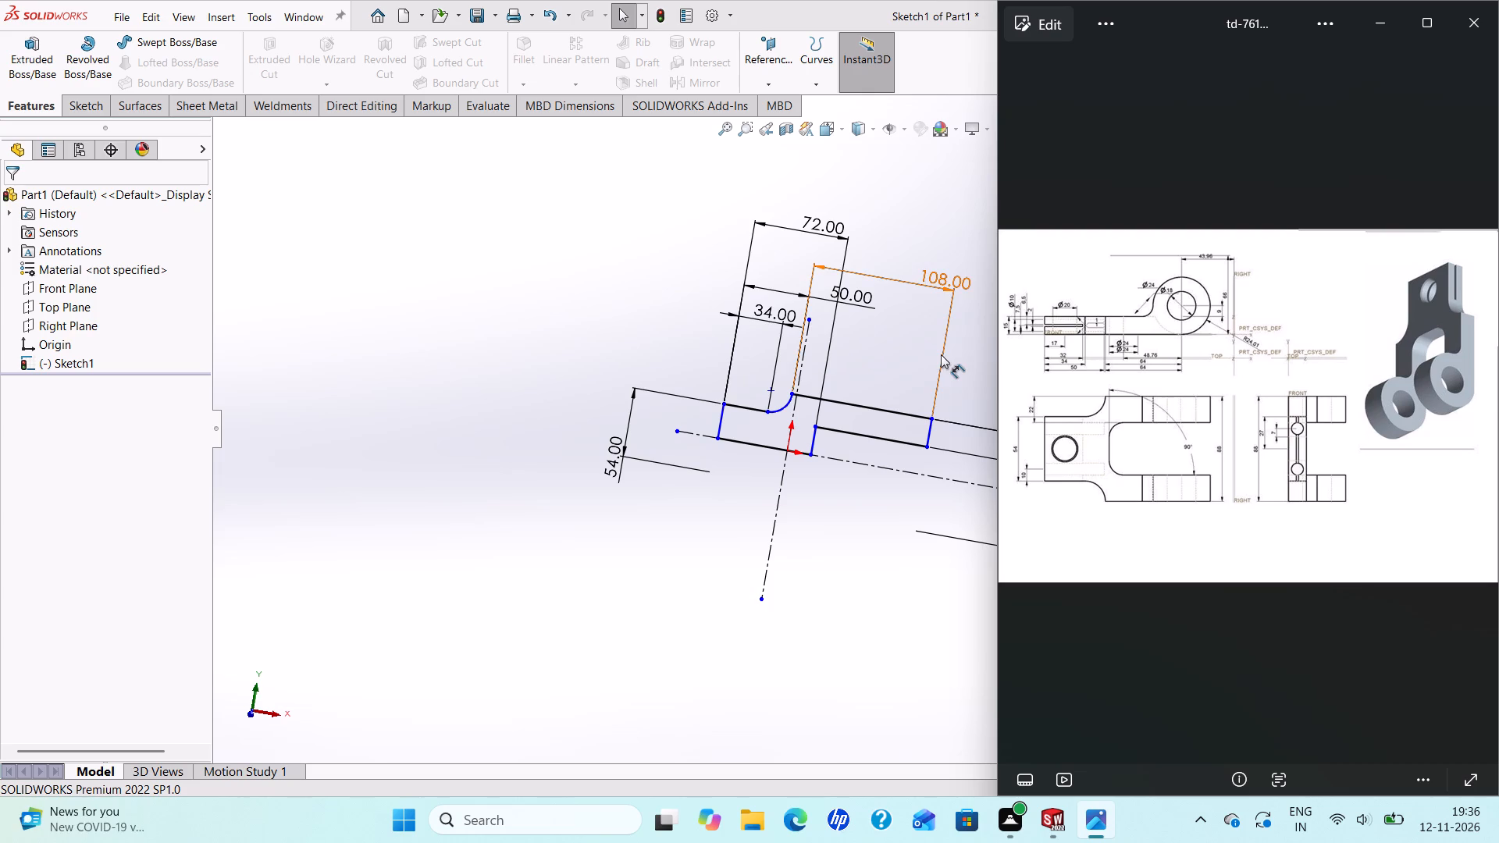
{"action": "scroll", "coordinate": [941, 354], "scroll_direction": "up", "scroll_amount": 1}
{"action": "scroll", "coordinate": [913, 380], "scroll_direction": "down", "scroll_amount": 1}
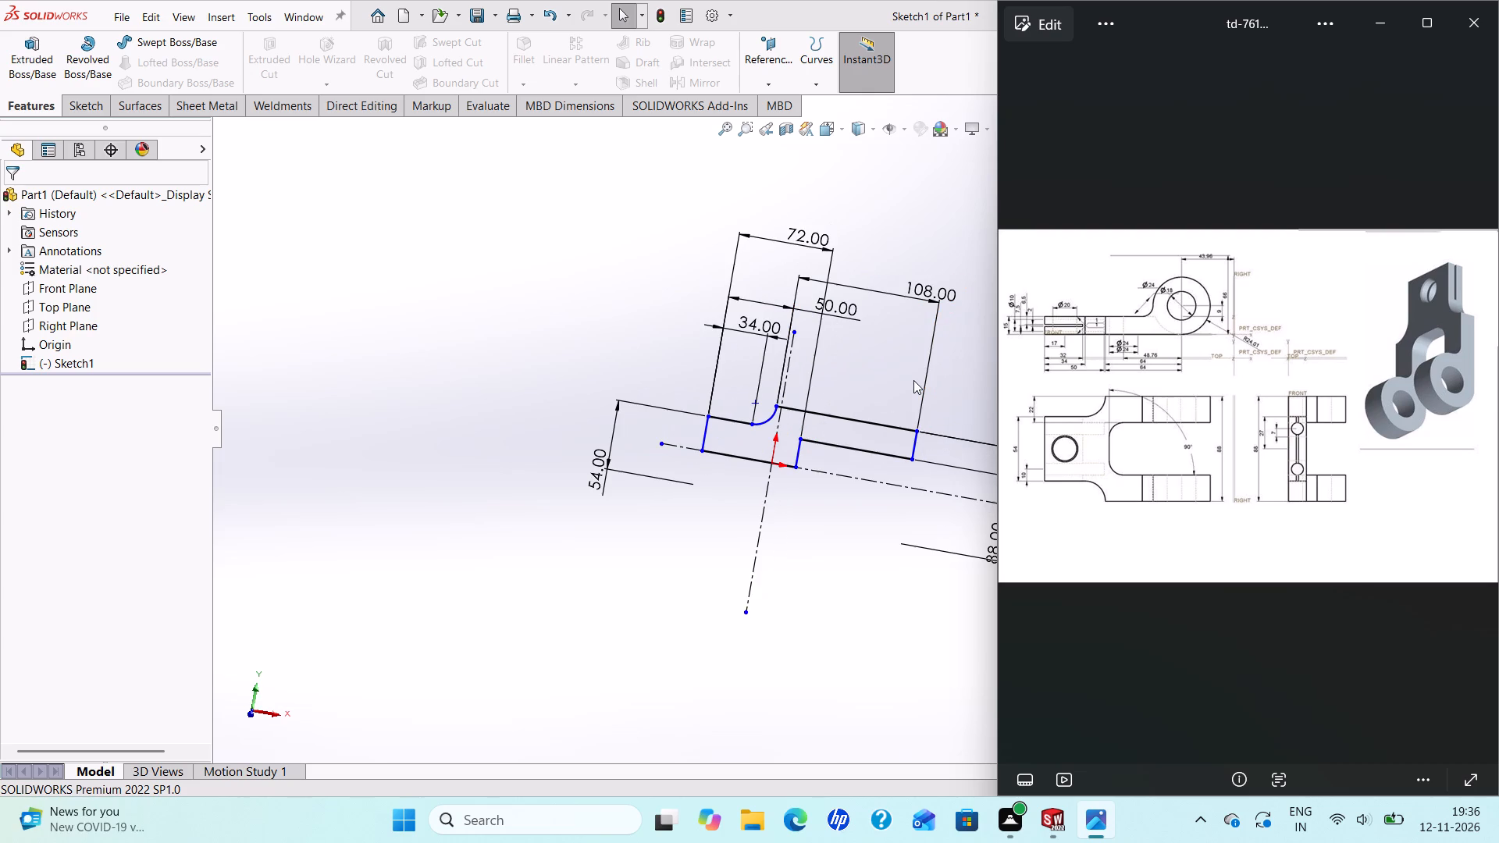
{"action": "key", "text": "ctrl+z"}
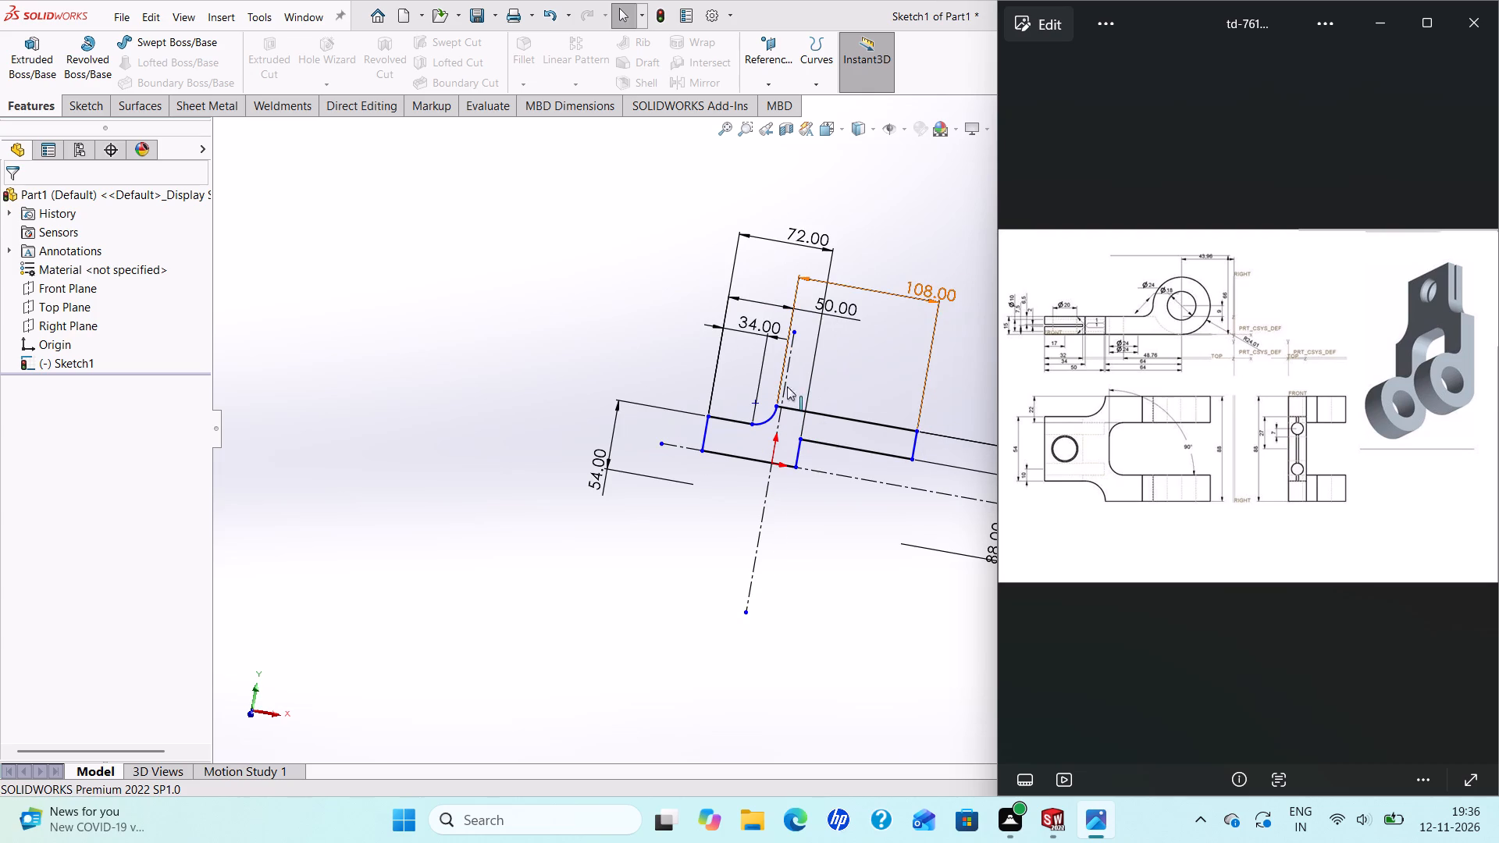
Delete the sketched half outline together with its arc, the vertical centerline and the selected dimensions.
{"action": "left_click", "coordinate": [693, 266]}
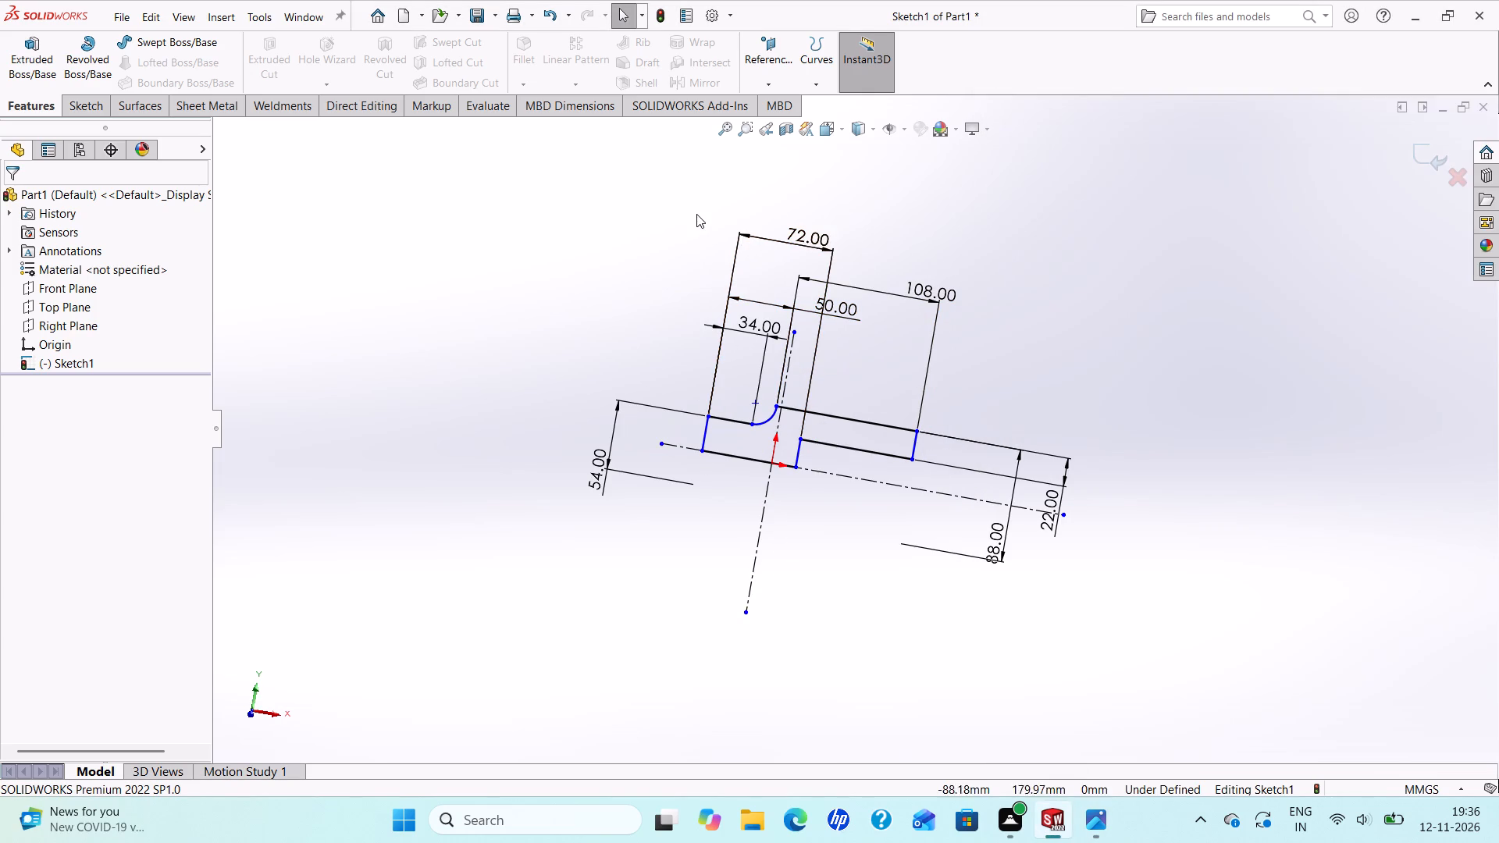
{"action": "left_click_drag", "start_coordinate": [696, 213], "coordinate": [1164, 677]}
{"action": "key", "text": "Delete"}
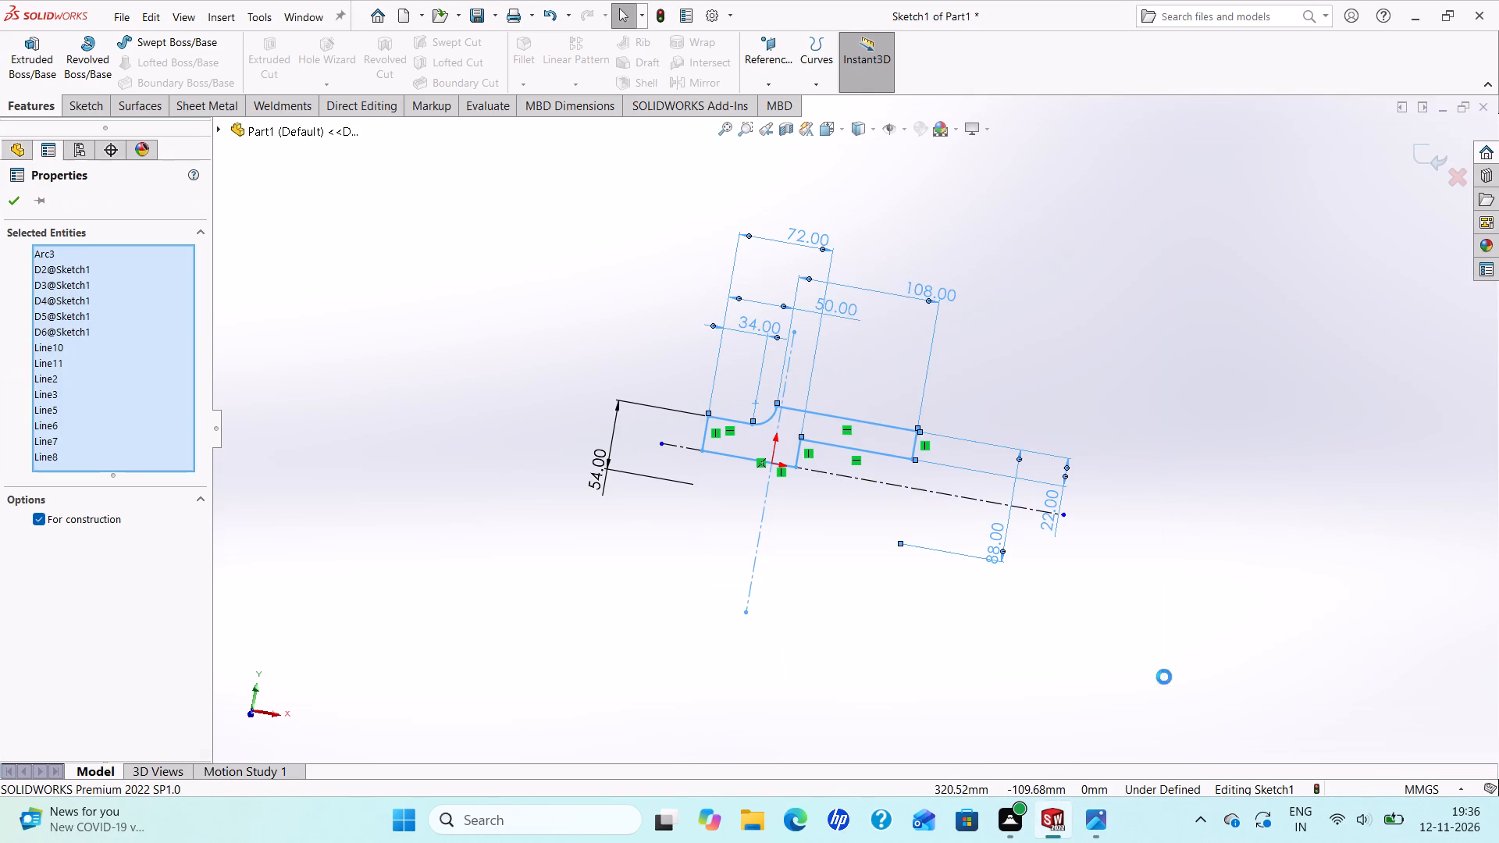
Sketch a vertical centerline about 228 mm long through the origin, viewing Sketch1 face-on.
{"action": "left_click", "coordinate": [625, 410]}
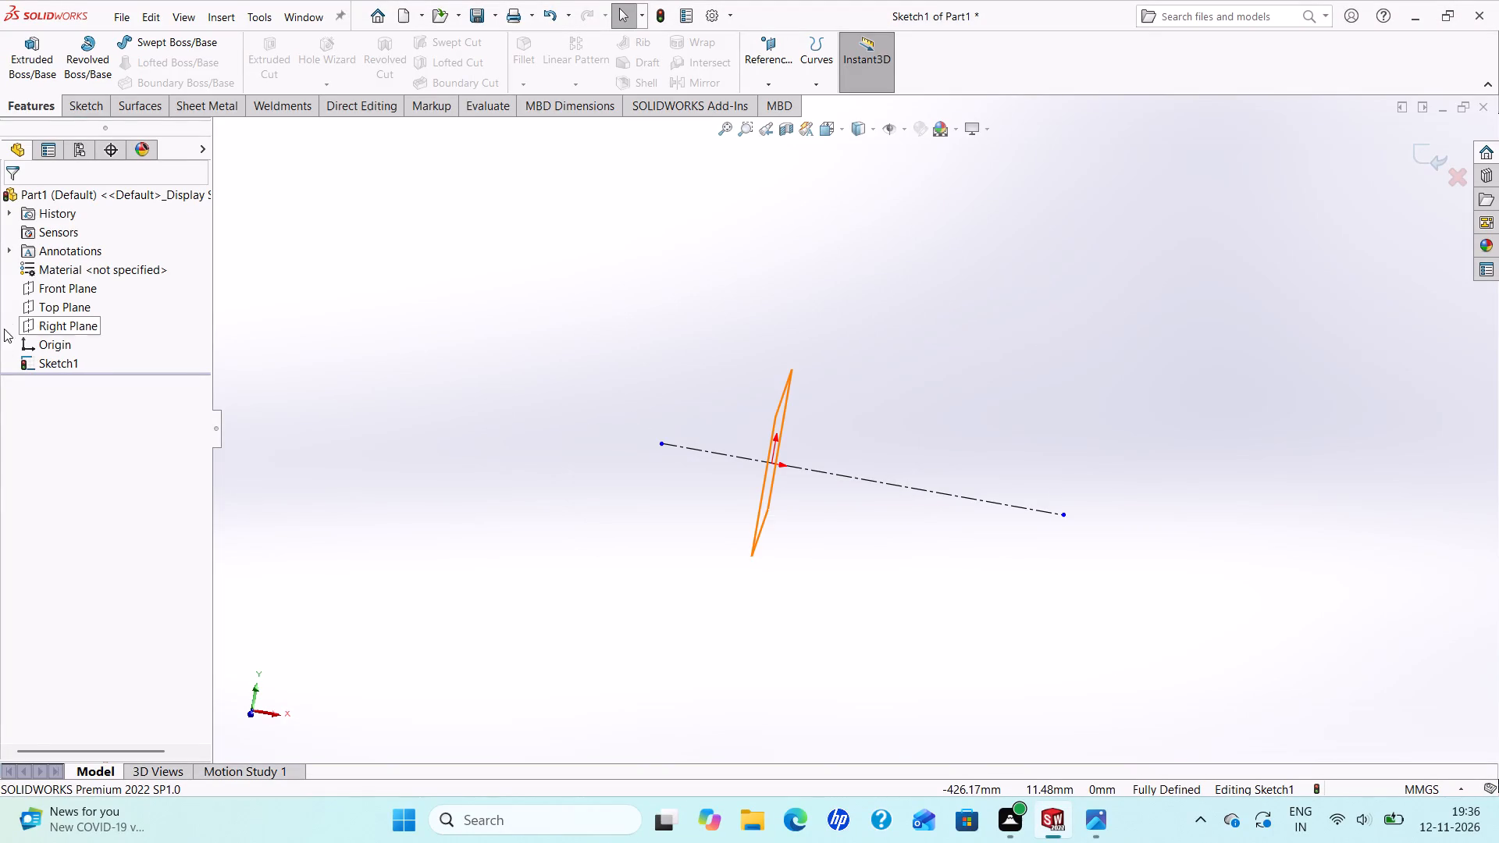
{"action": "right_click", "coordinate": [49, 357]}
{"action": "left_click", "coordinate": [77, 339]}
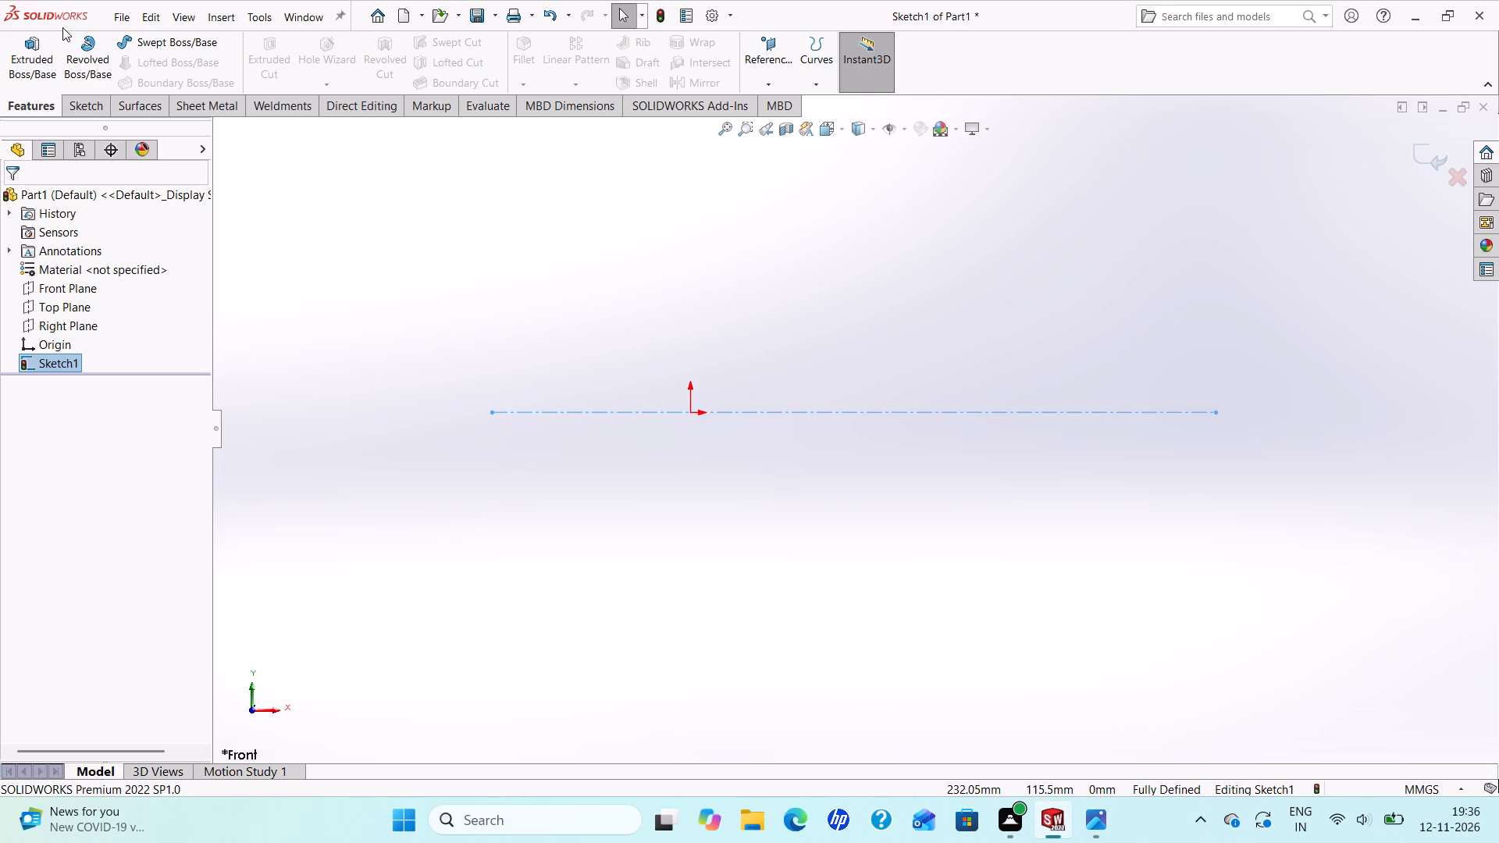
{"action": "left_click", "coordinate": [91, 97]}
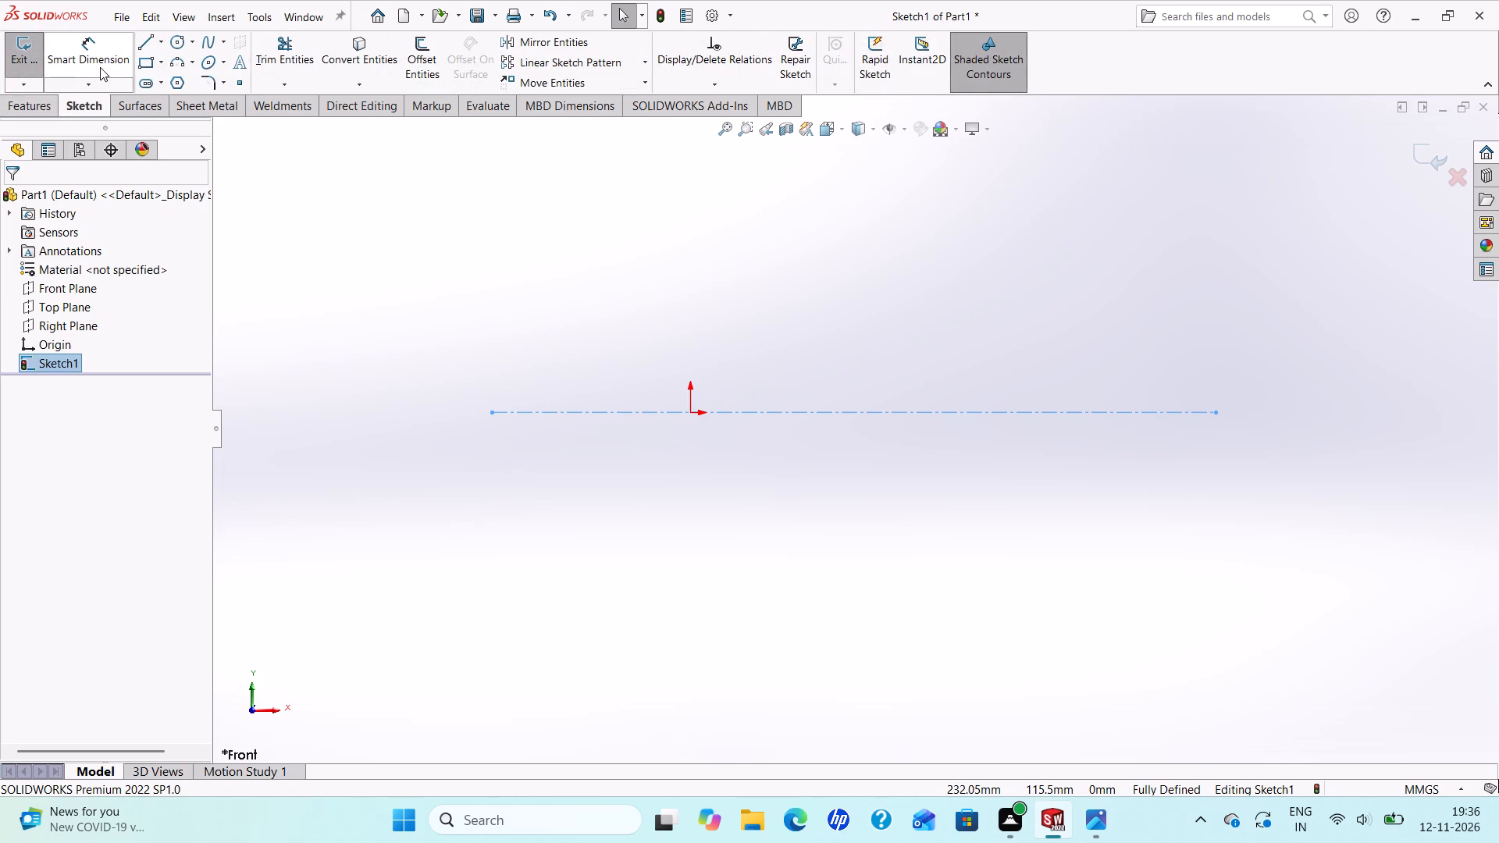
{"action": "left_click", "coordinate": [157, 41]}
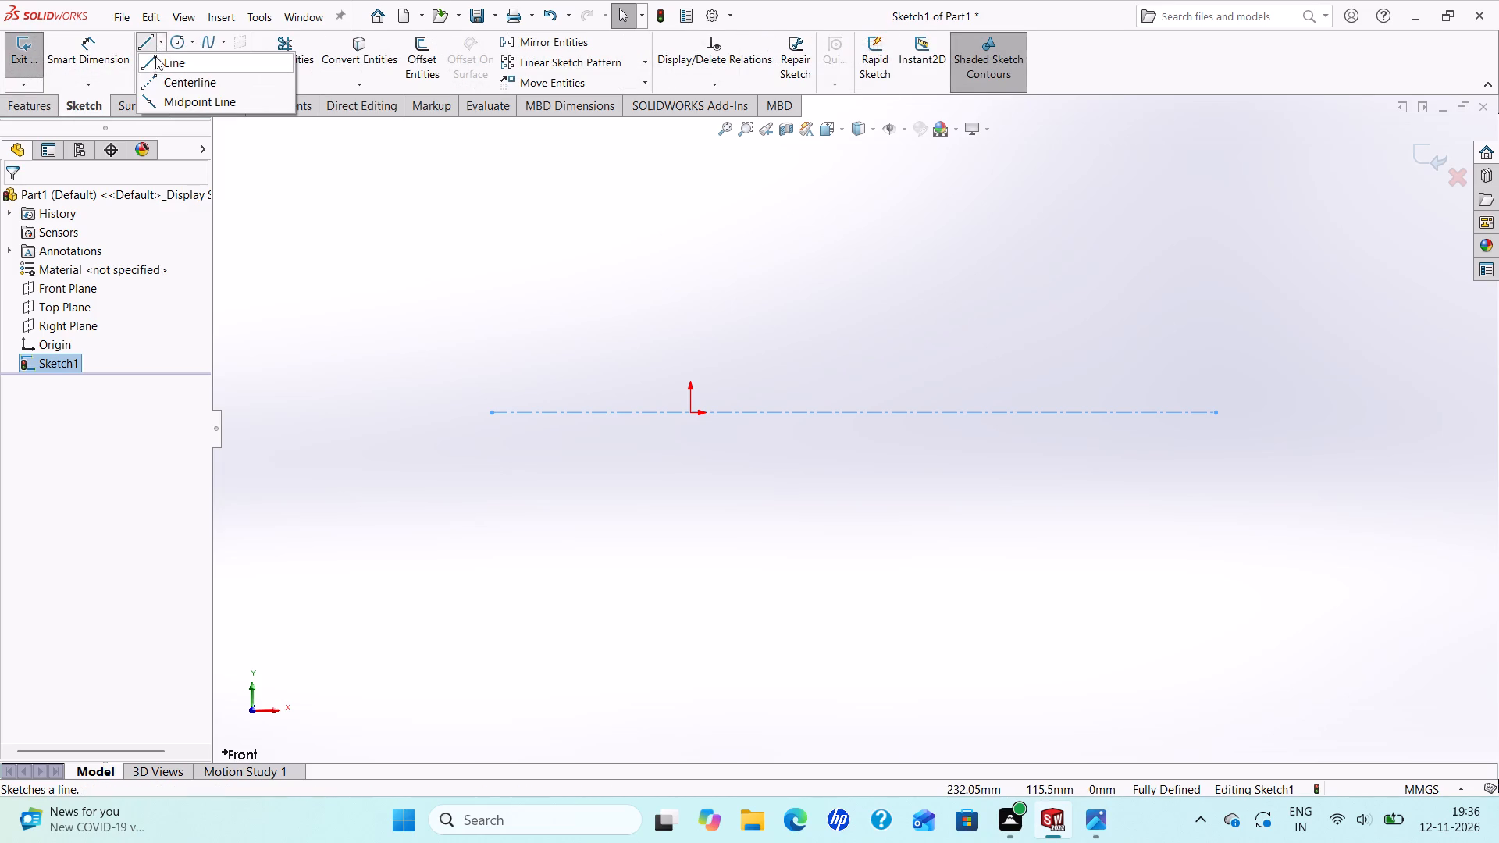
{"action": "left_click", "coordinate": [155, 80]}
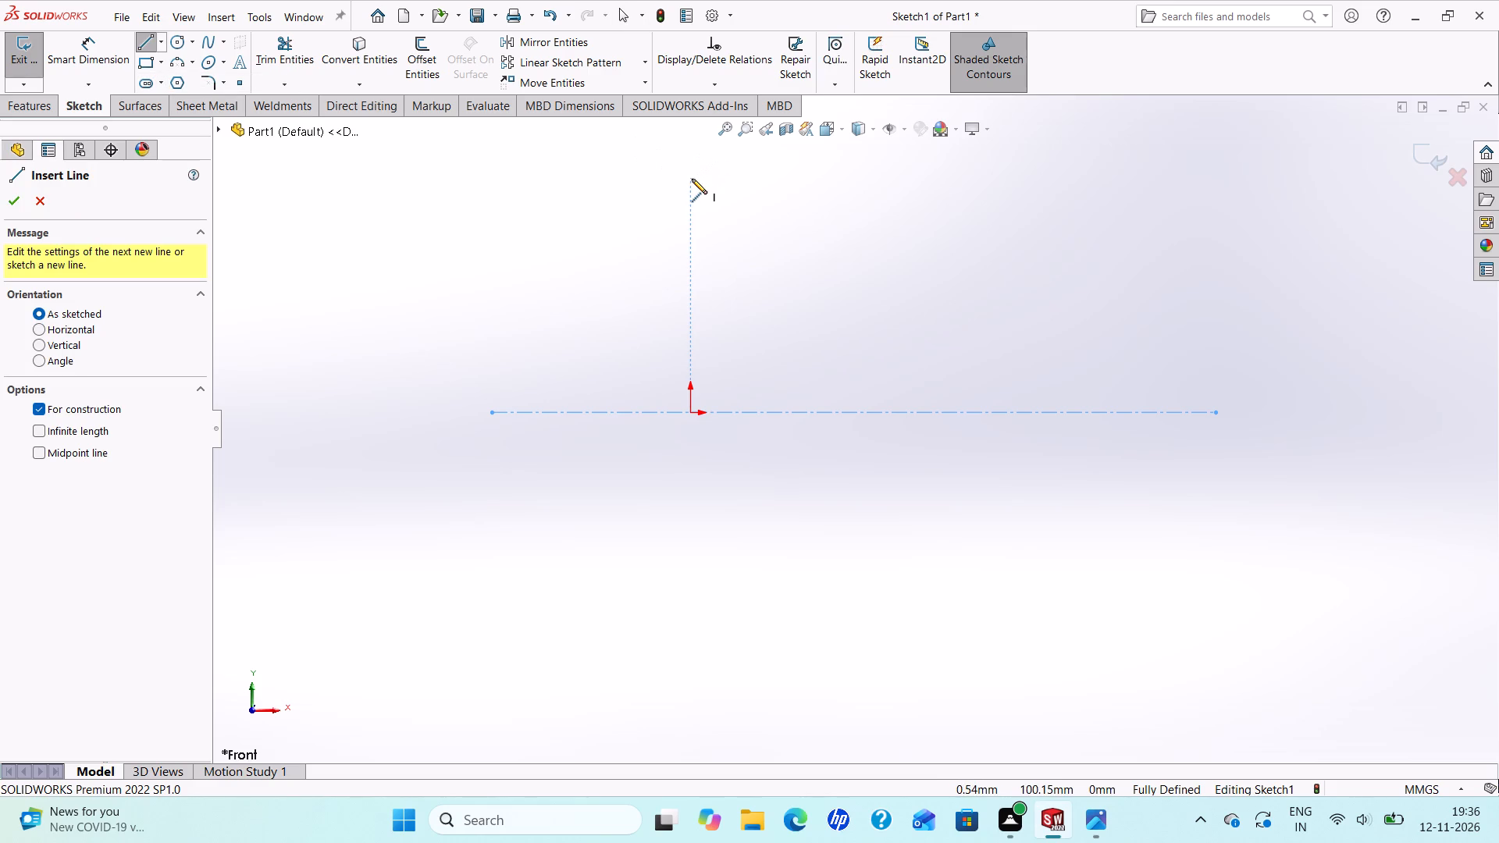
{"action": "left_click", "coordinate": [691, 157]}
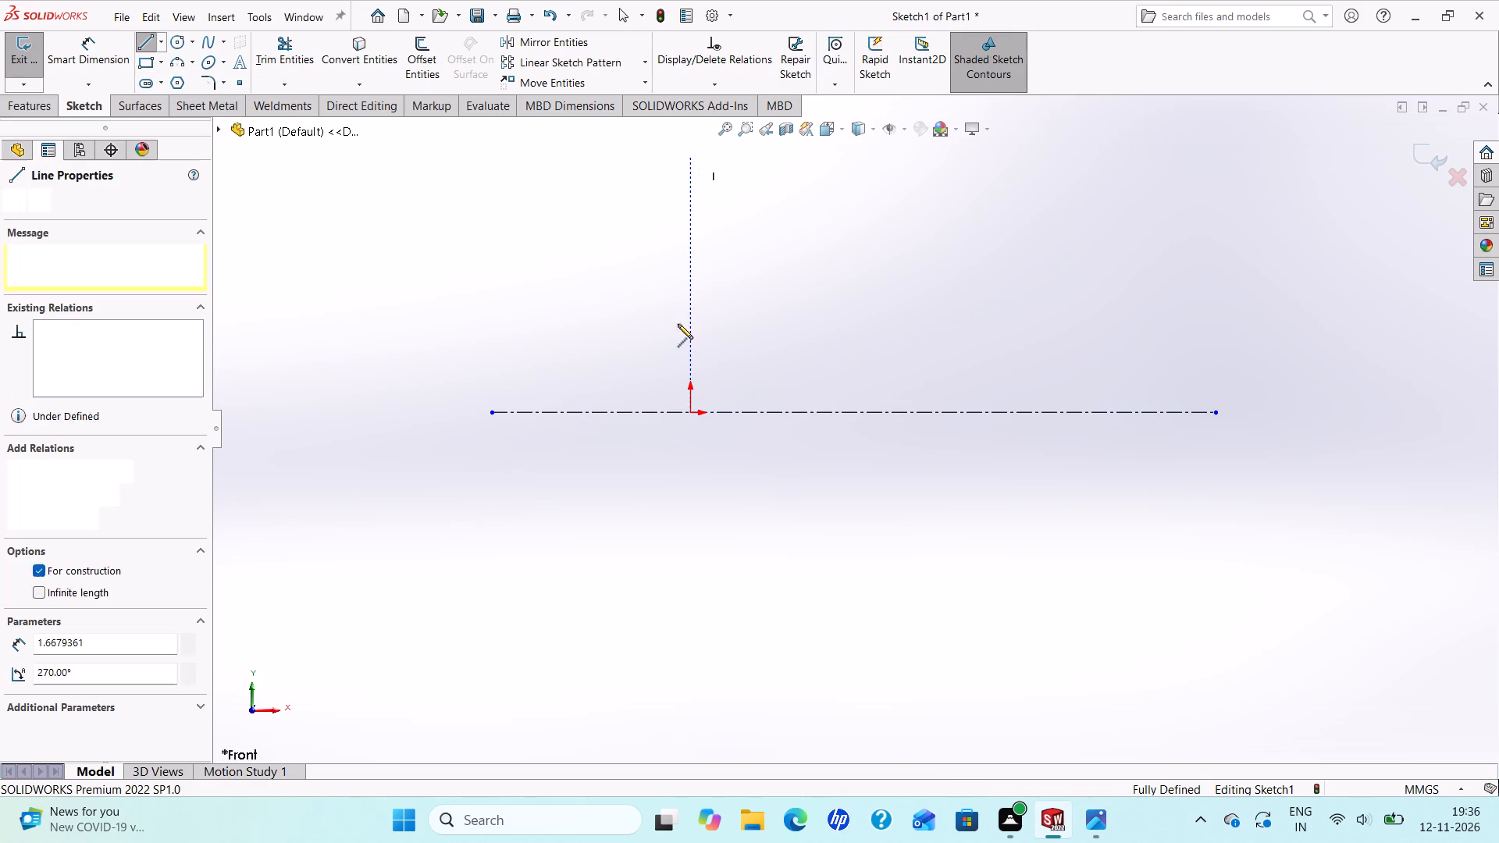
{"action": "left_click", "coordinate": [693, 689]}
{"action": "right_click", "coordinate": [693, 689]}
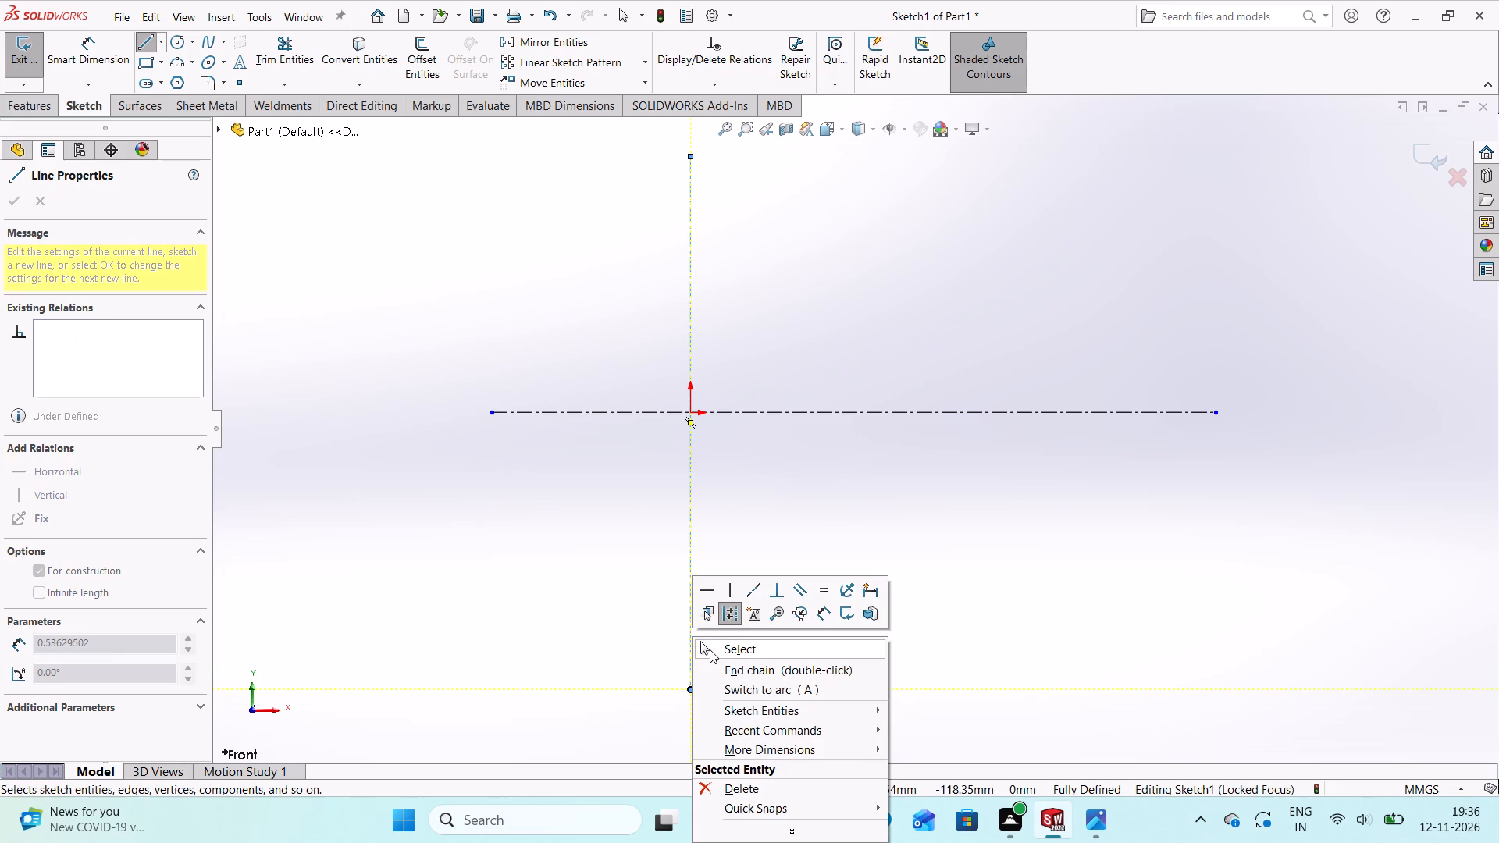
{"action": "left_click", "coordinate": [710, 649]}
Examine the side and plan views of the clevis in the reference drawing, especially the slotted shank and its dimensions.
{"action": "left_click", "coordinate": [1102, 822]}
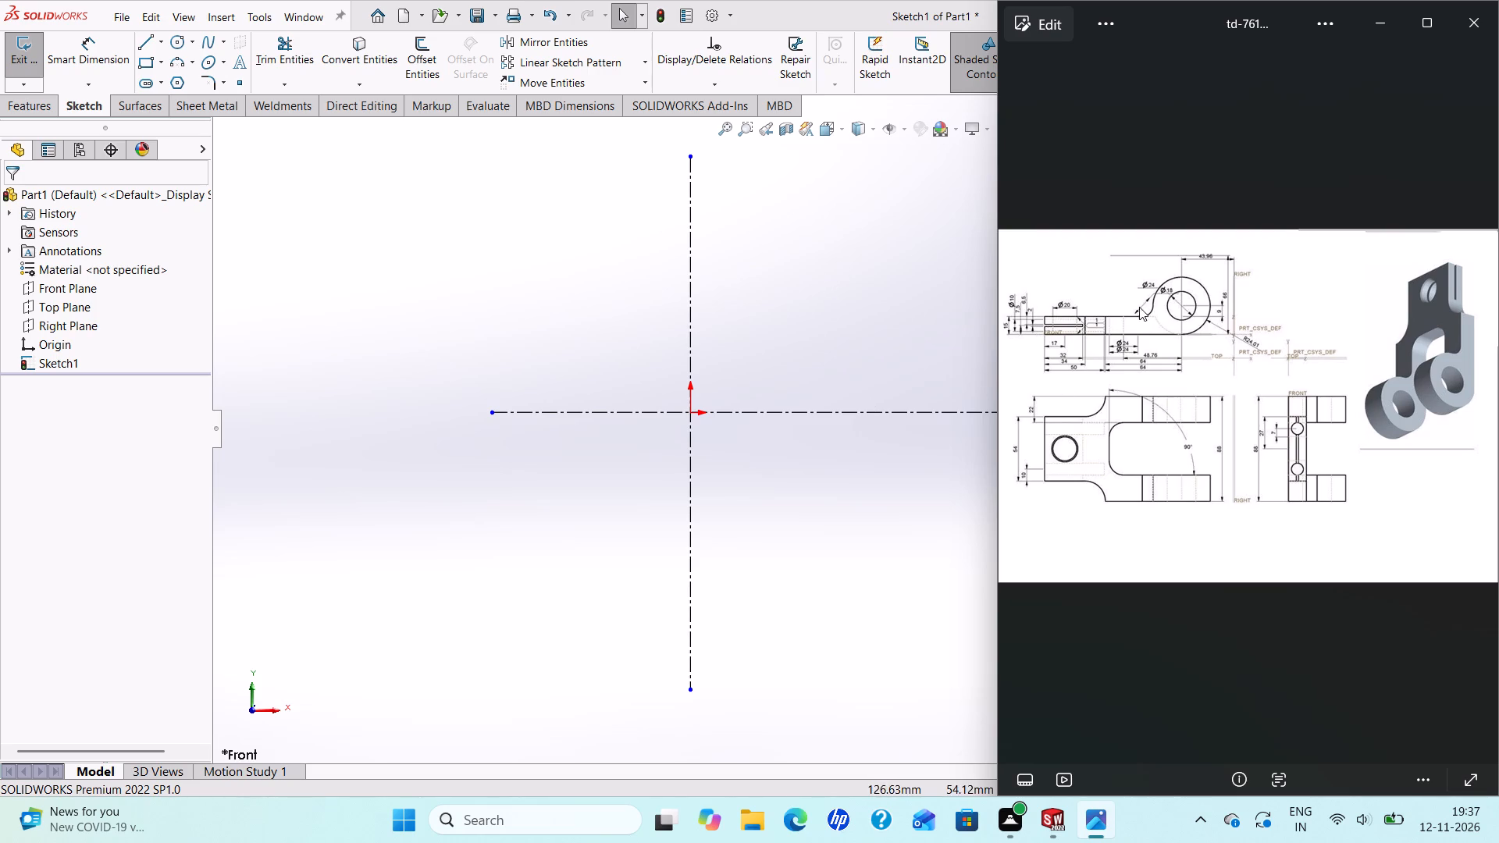
{"action": "scroll", "coordinate": [1063, 403], "scroll_direction": "up", "scroll_amount": 3}
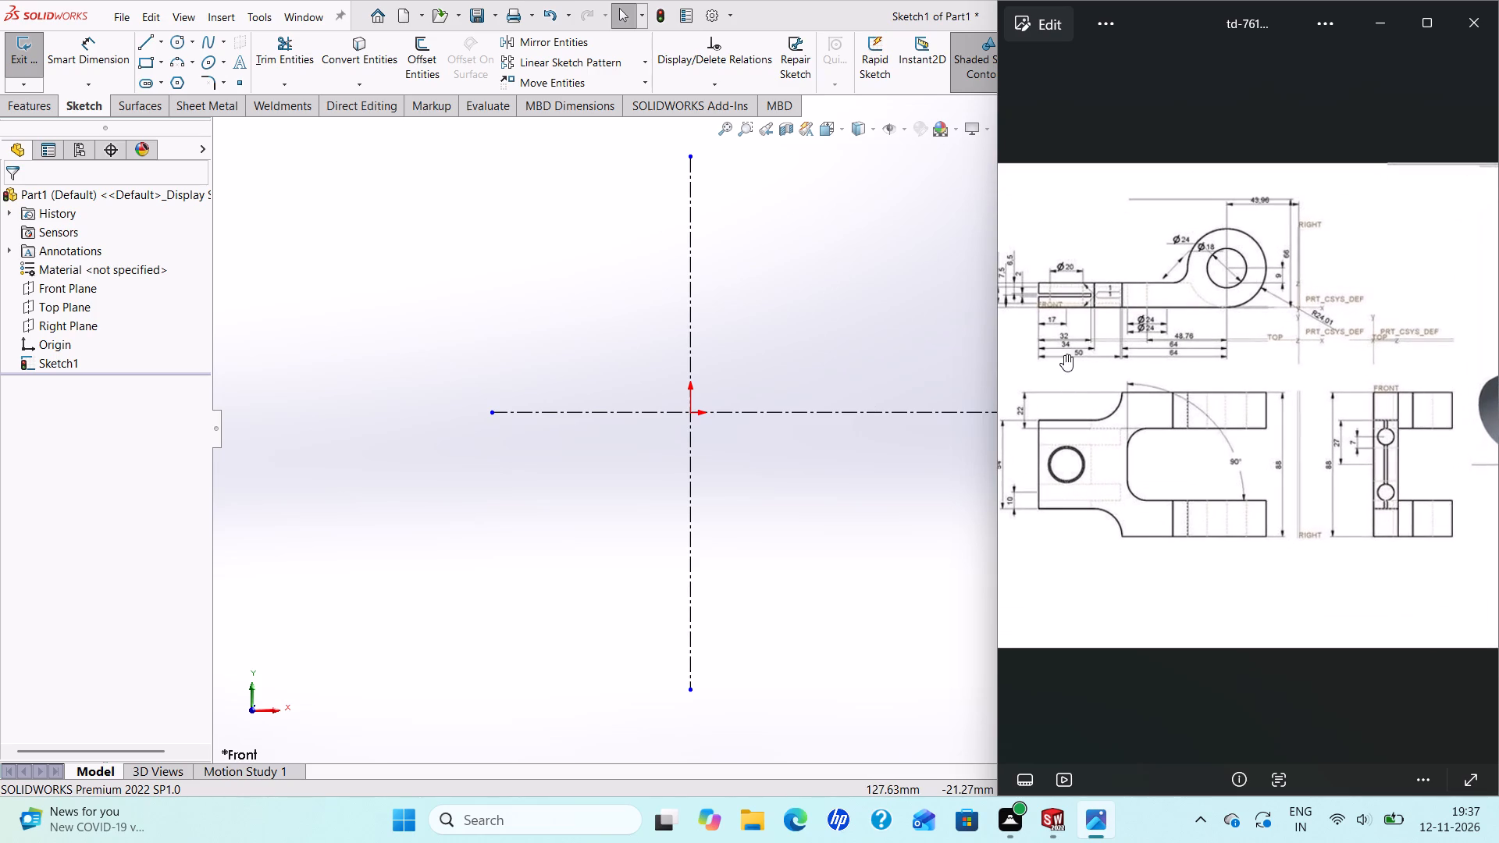
{"action": "scroll", "coordinate": [1060, 340], "scroll_direction": "up", "scroll_amount": 1}
{"action": "scroll", "coordinate": [1060, 340], "scroll_direction": "down", "scroll_amount": 2}
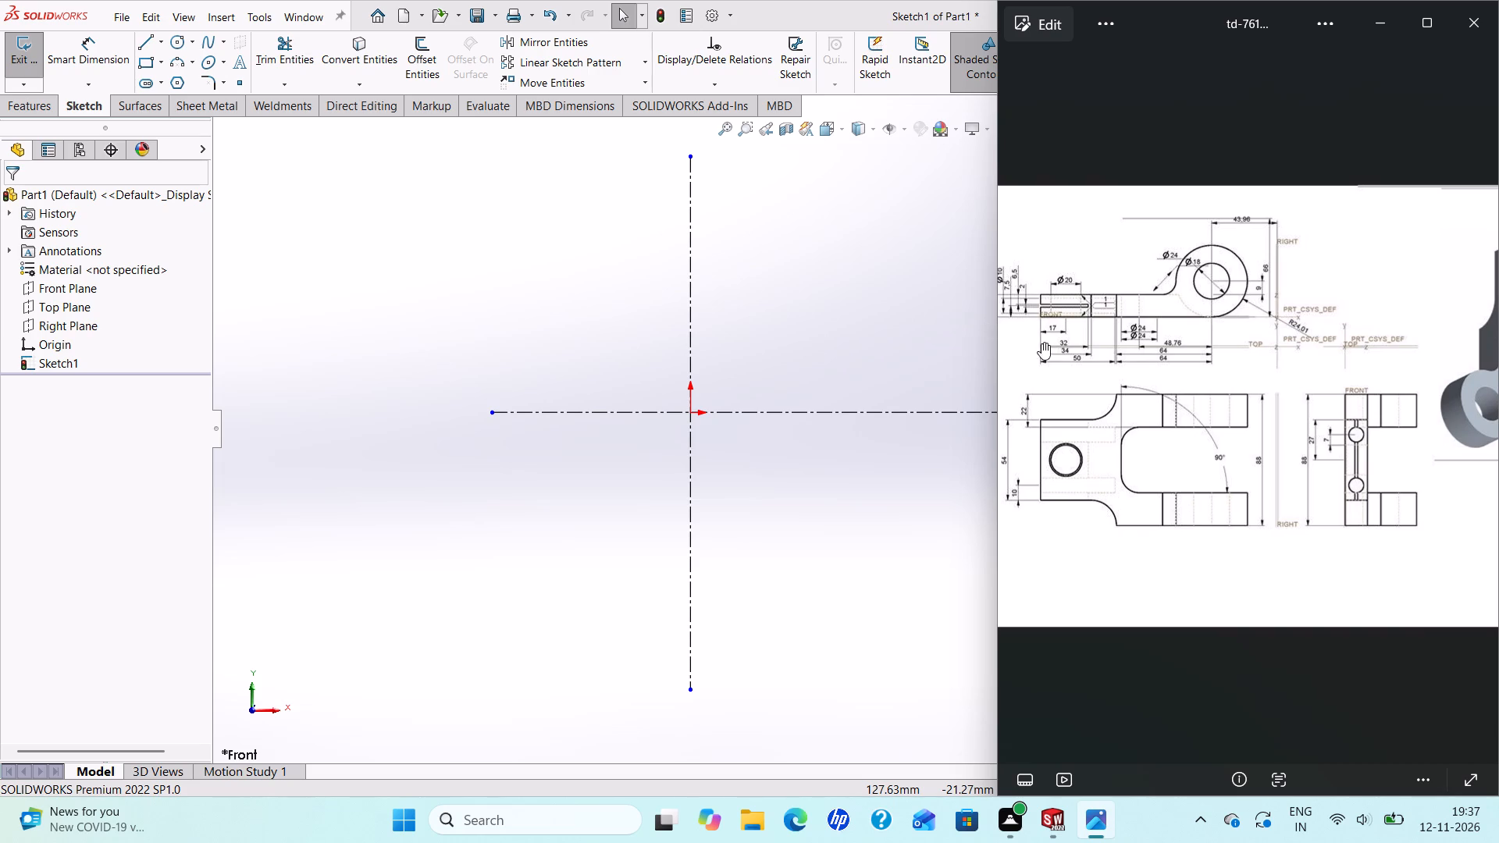
{"action": "scroll", "coordinate": [1049, 310], "scroll_direction": "up", "scroll_amount": 1}
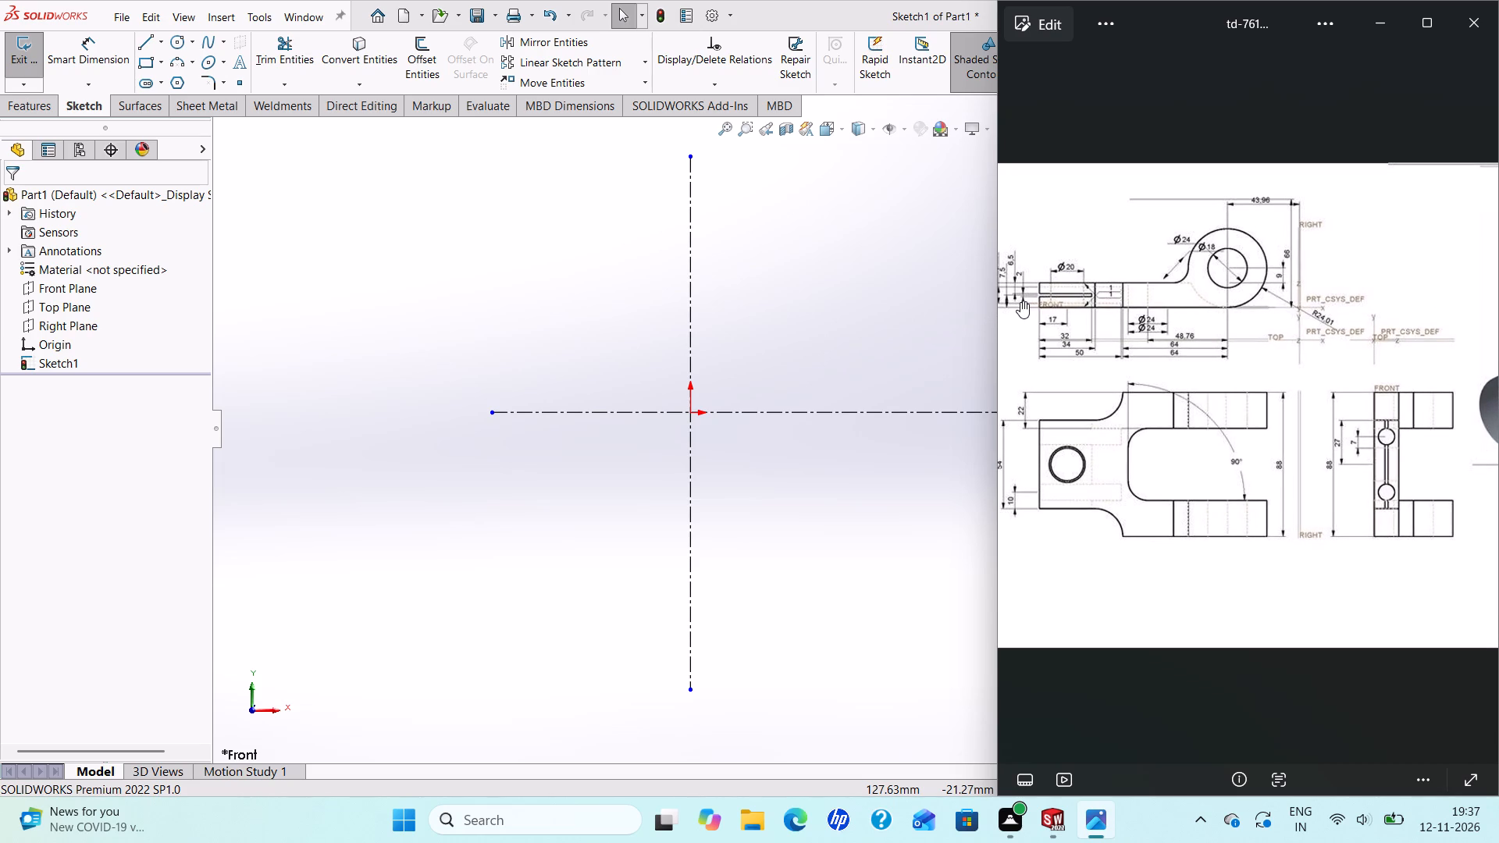
{"action": "scroll", "coordinate": [1022, 298], "scroll_direction": "down", "scroll_amount": 1}
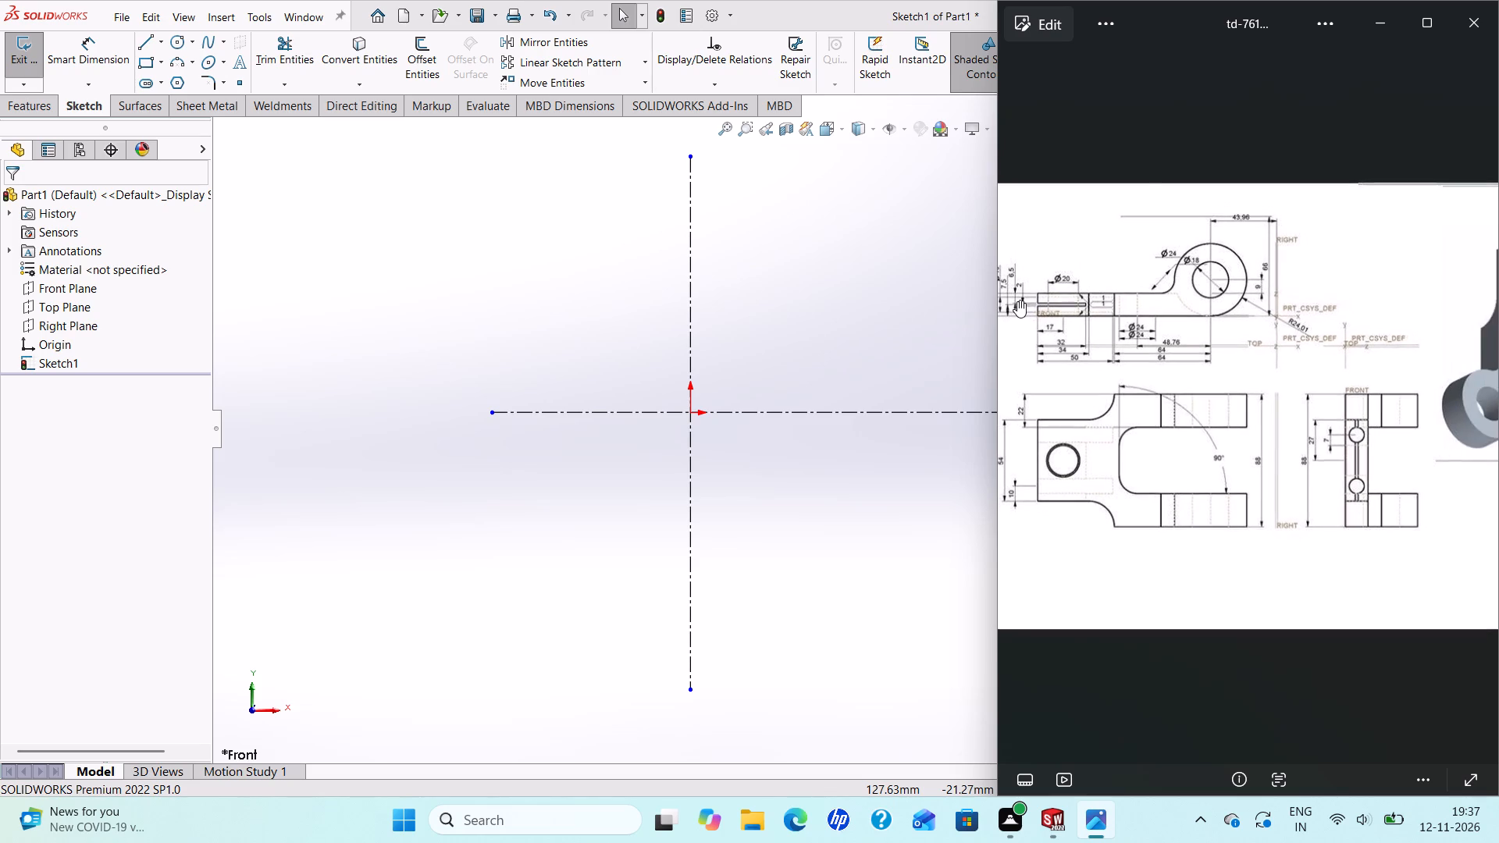
{"action": "scroll", "coordinate": [1005, 379], "scroll_direction": "up", "scroll_amount": 4}
{"action": "scroll", "coordinate": [1005, 386], "scroll_direction": "down", "scroll_amount": 1}
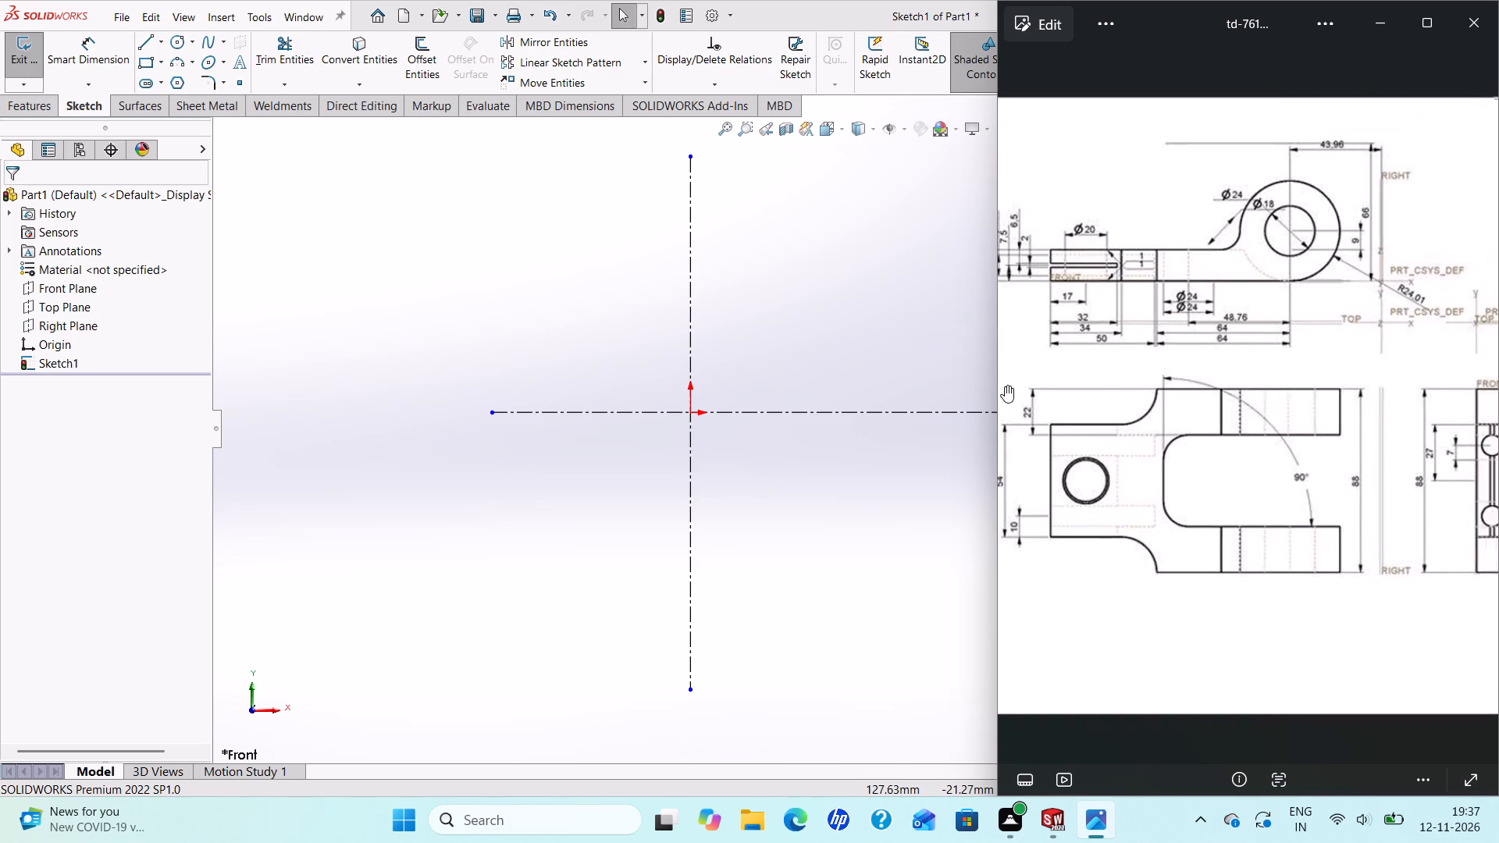
{"action": "scroll", "coordinate": [1048, 404], "scroll_direction": "up", "scroll_amount": 4}
{"action": "scroll", "coordinate": [1048, 404], "scroll_direction": "down", "scroll_amount": 9}
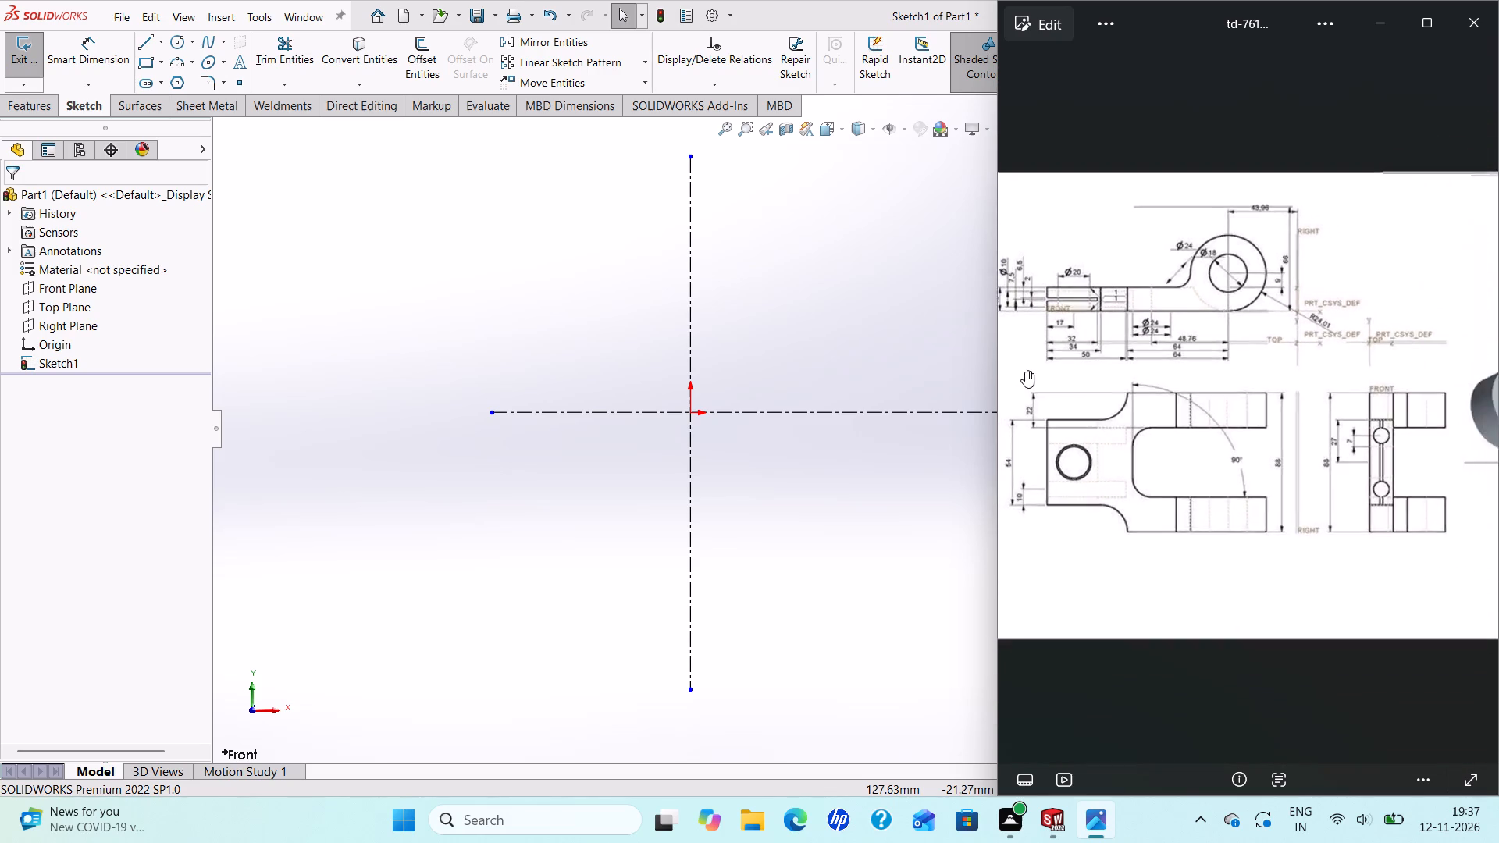
{"action": "scroll", "coordinate": [1025, 371], "scroll_direction": "down", "scroll_amount": 2}
{"action": "scroll", "coordinate": [1007, 411], "scroll_direction": "up", "scroll_amount": 1}
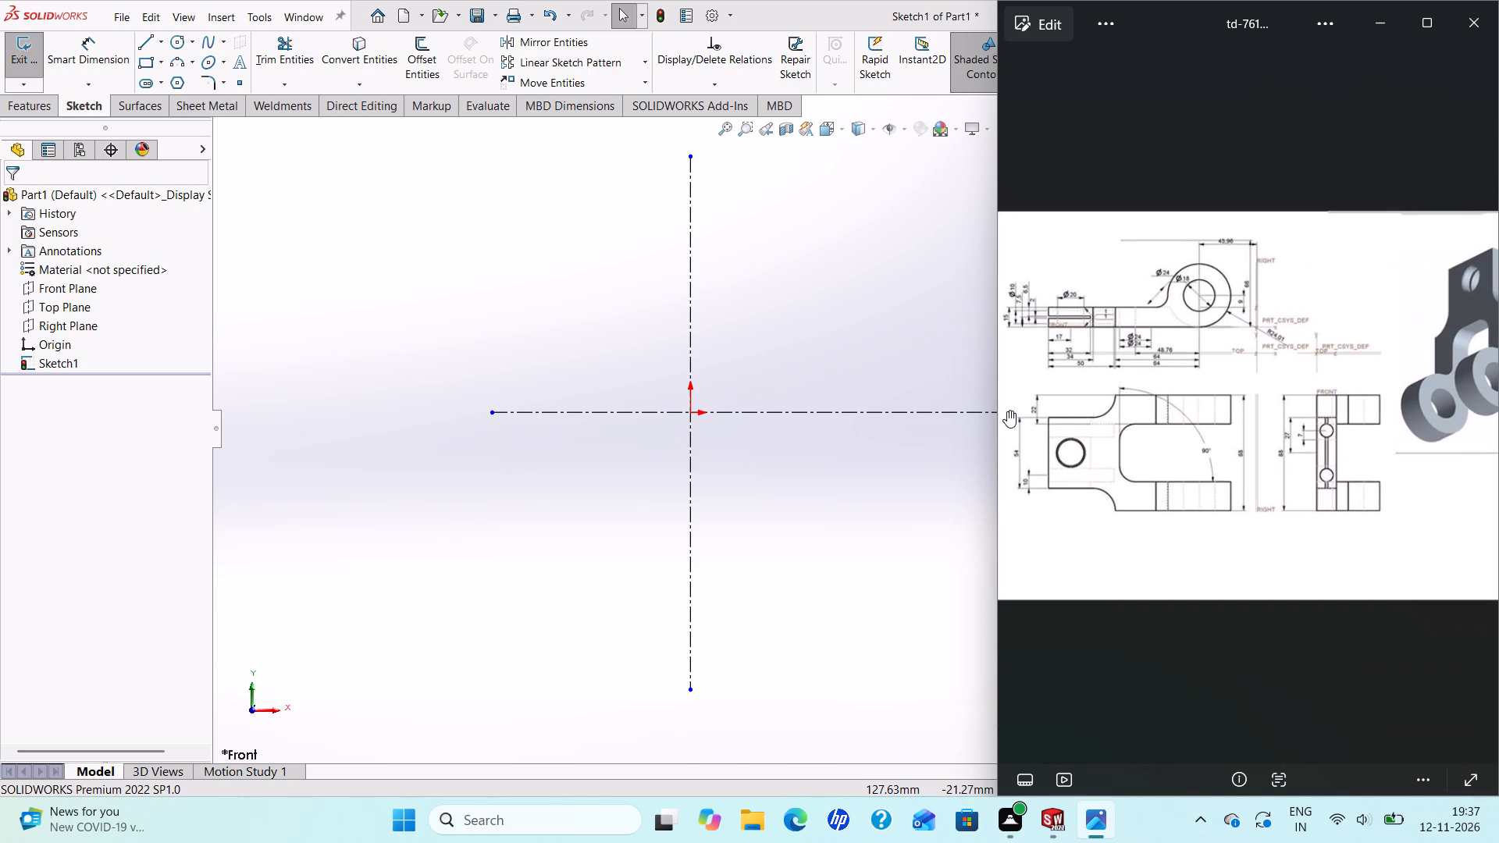
{"action": "scroll", "coordinate": [1007, 411], "scroll_direction": "up", "scroll_amount": 5}
{"action": "scroll", "coordinate": [1024, 320], "scroll_direction": "up", "scroll_amount": 2}
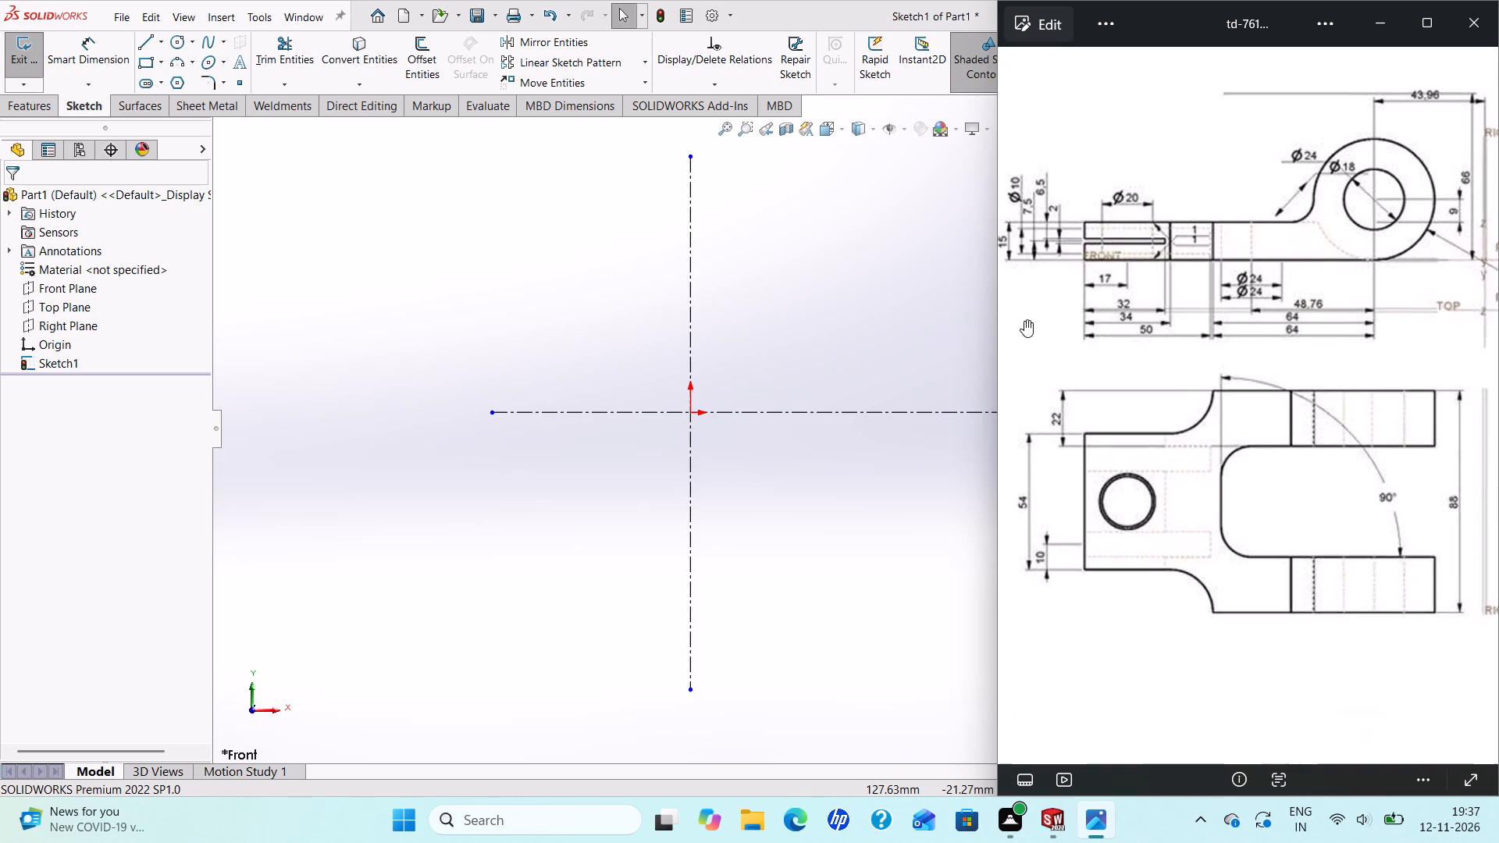
{"action": "scroll", "coordinate": [1020, 320], "scroll_direction": "down", "scroll_amount": 1}
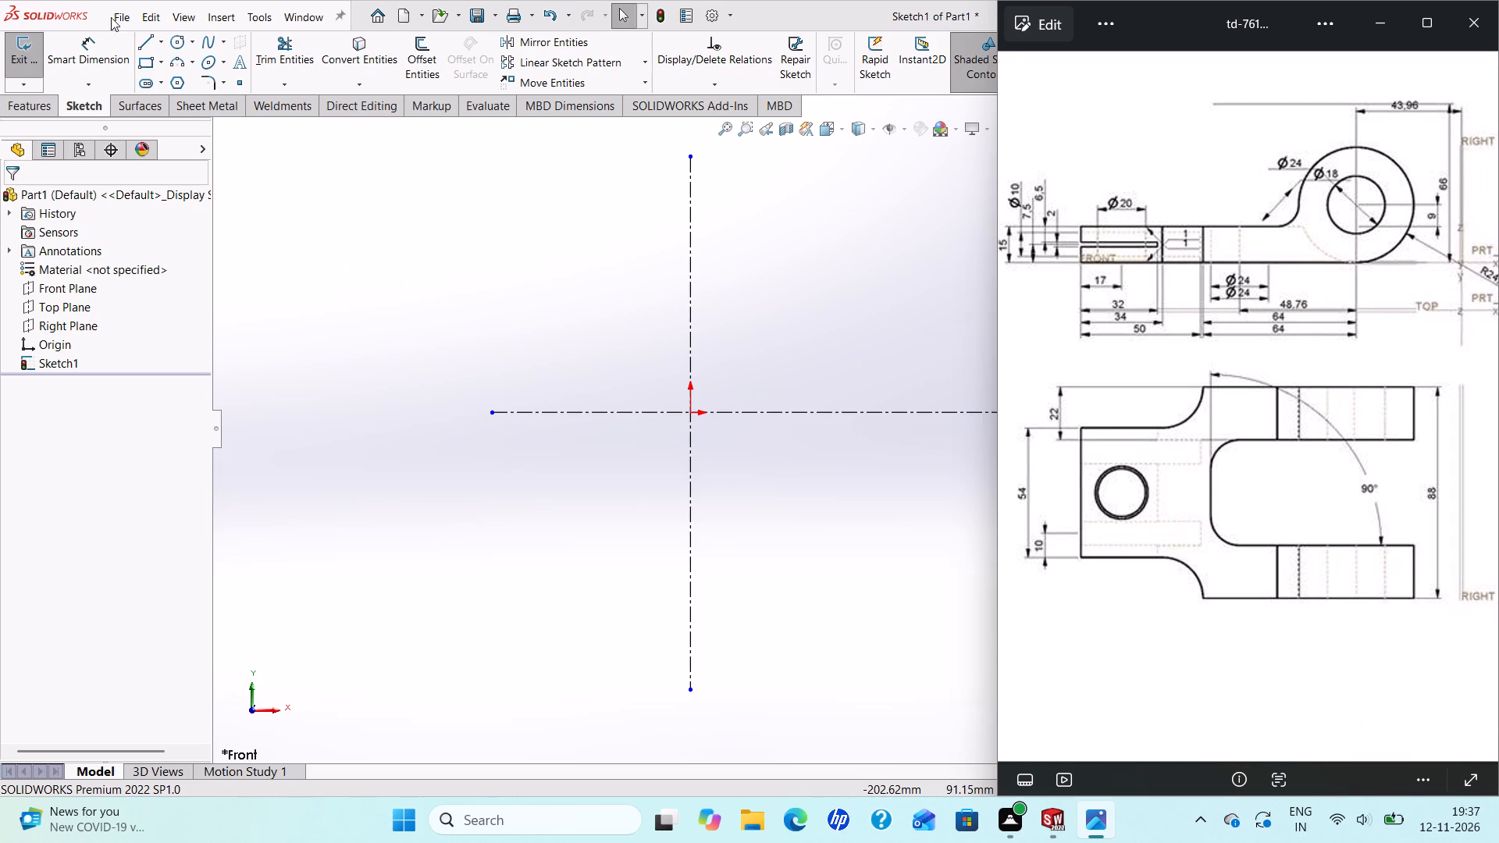
Sketch a closed side profile from the origin, about 65 mm long and 32 mm high, with a horizontal slot open at its far end.
{"action": "left_click", "coordinate": [145, 37]}
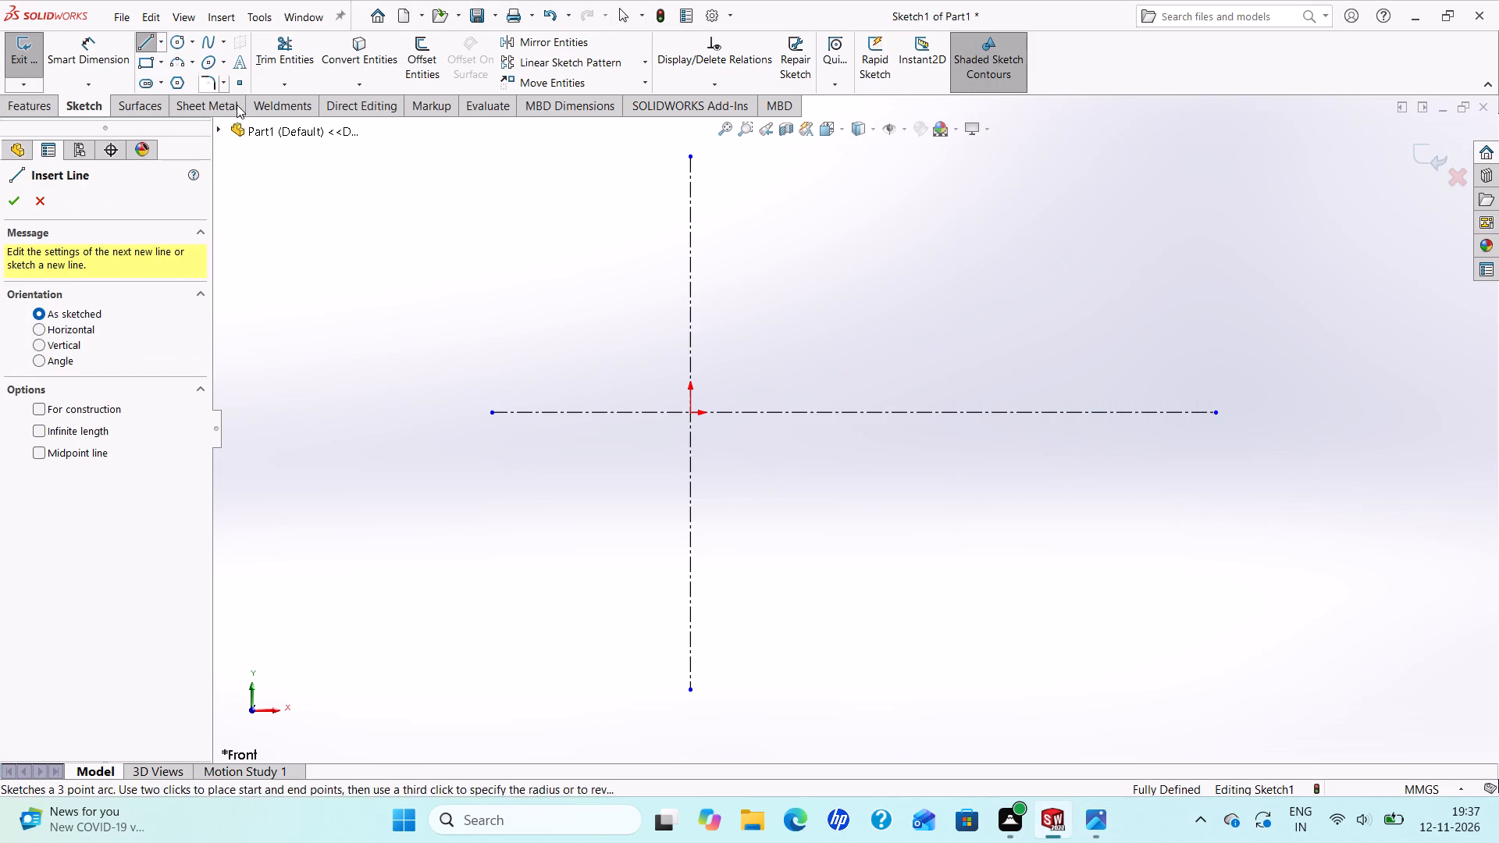
{"action": "left_click", "coordinate": [1097, 831]}
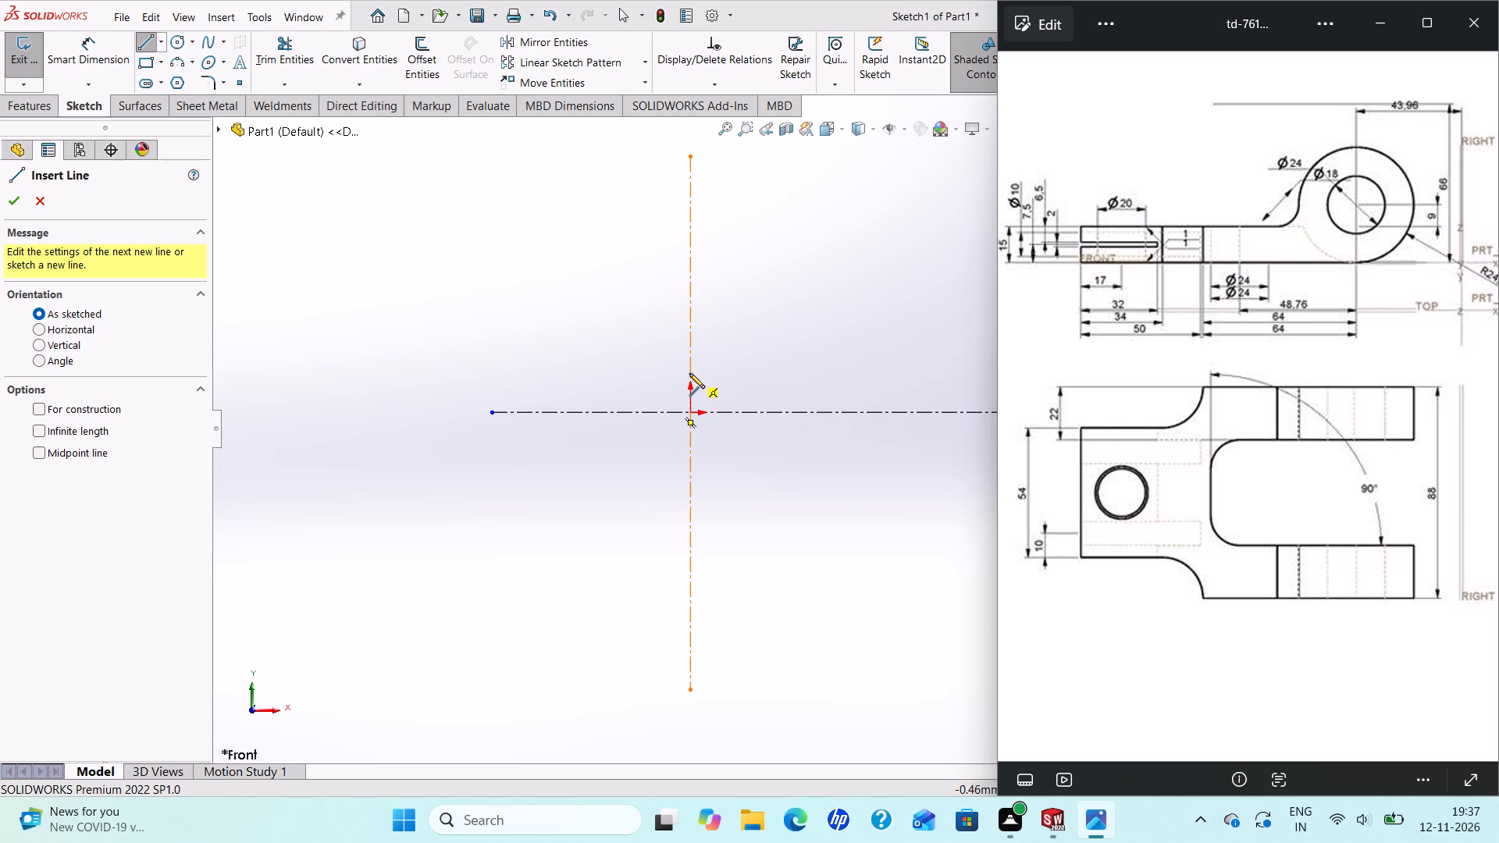
{"action": "left_click", "coordinate": [690, 413]}
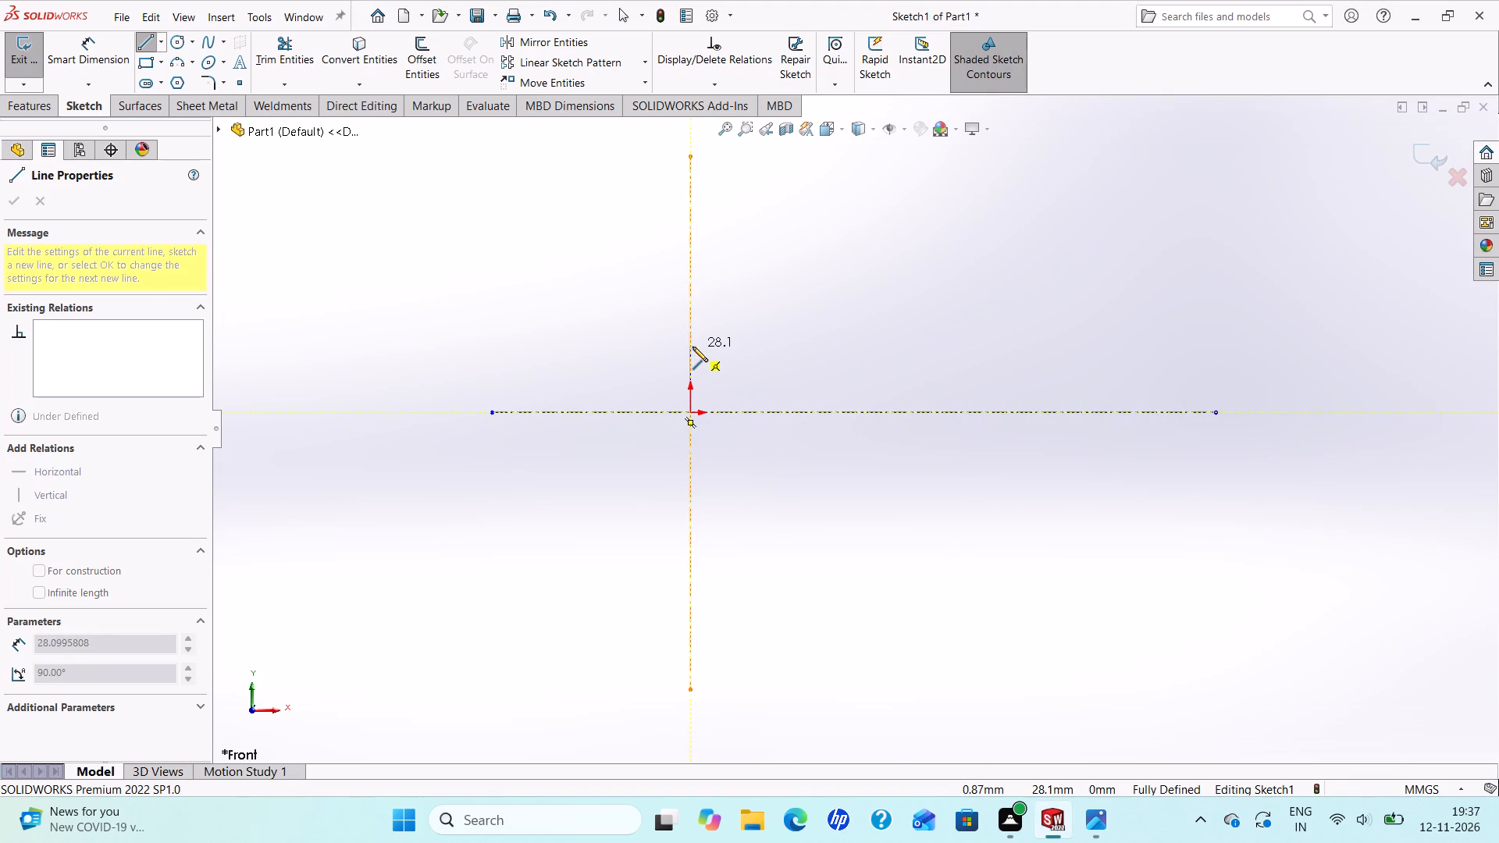
{"action": "left_click", "coordinate": [690, 336]}
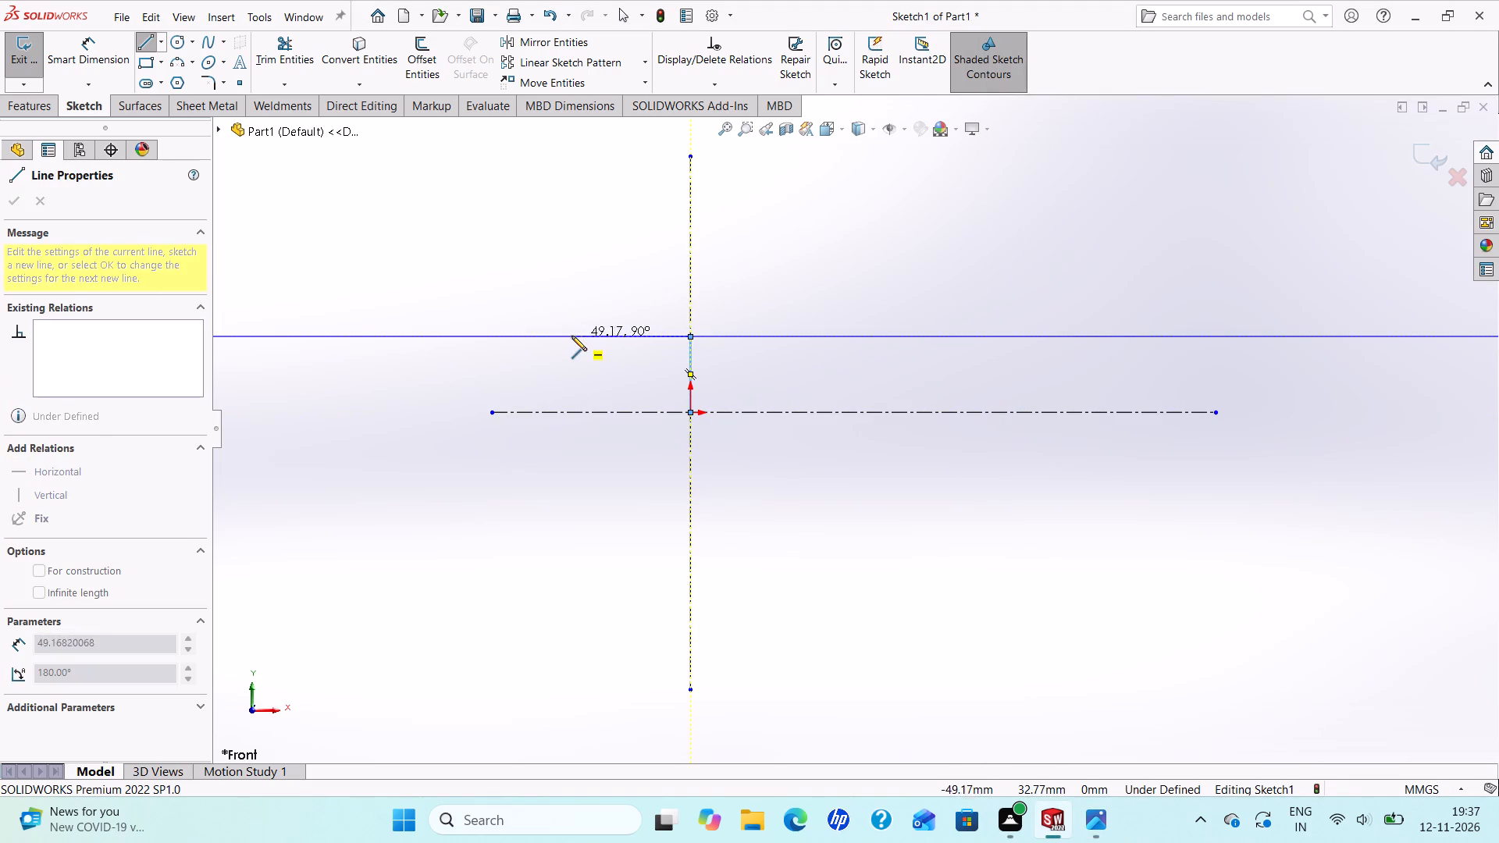
{"action": "left_click", "coordinate": [539, 336]}
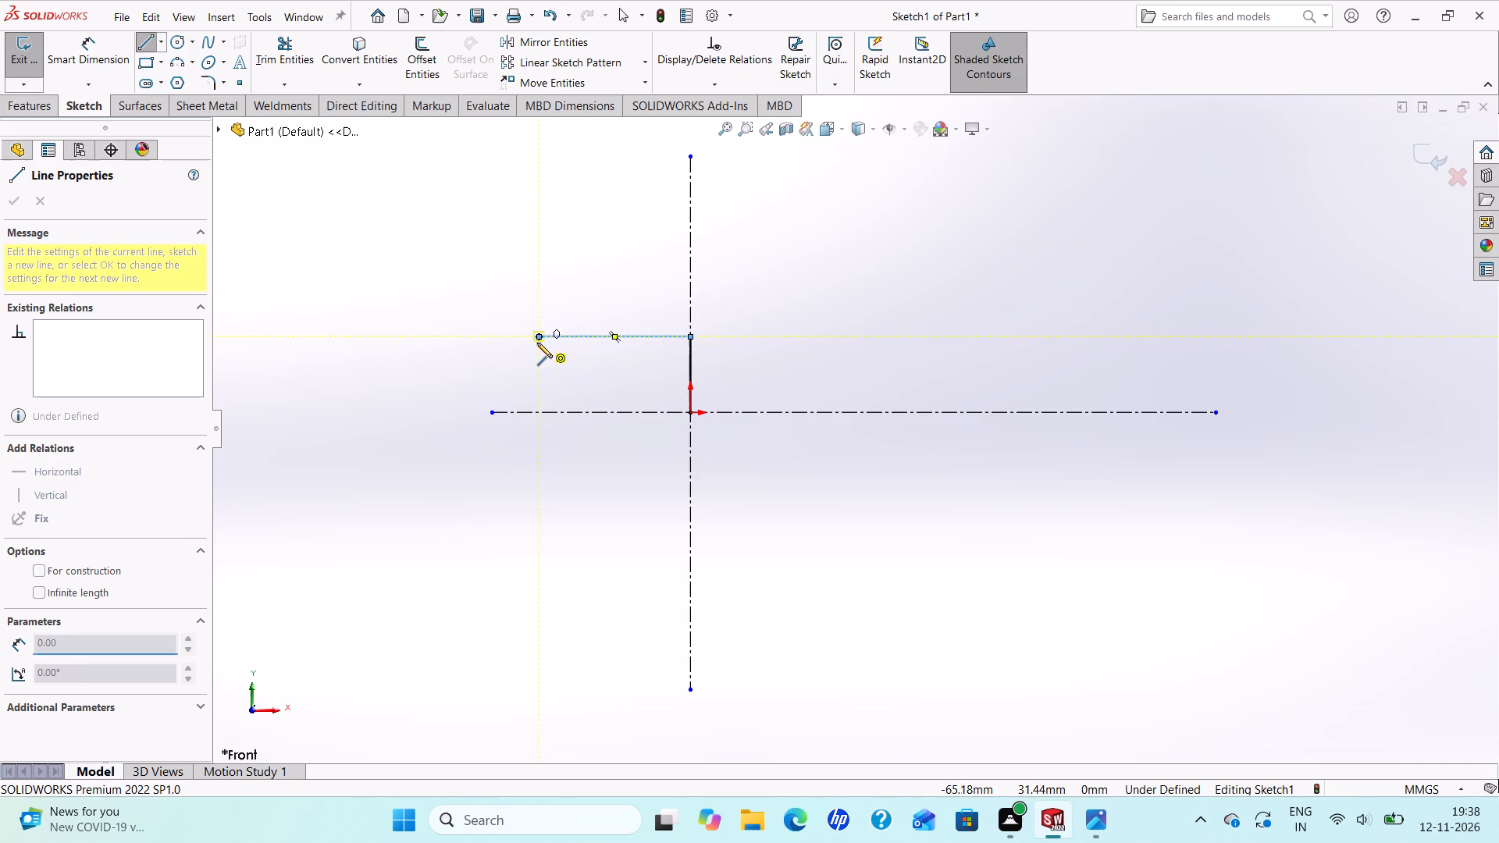
{"action": "left_click", "coordinate": [535, 377]}
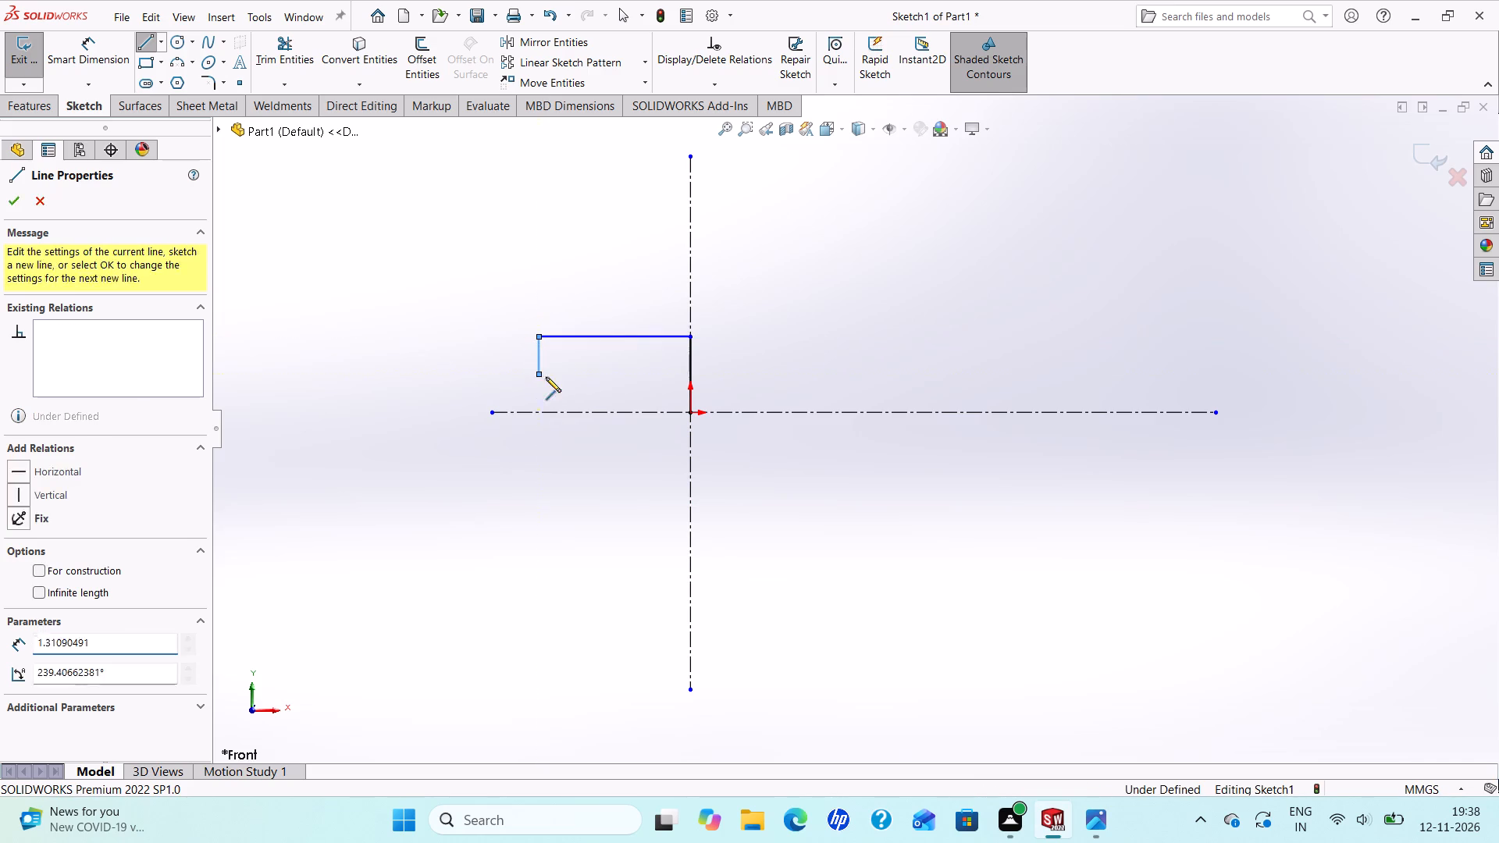
{"action": "left_click", "coordinate": [673, 375]}
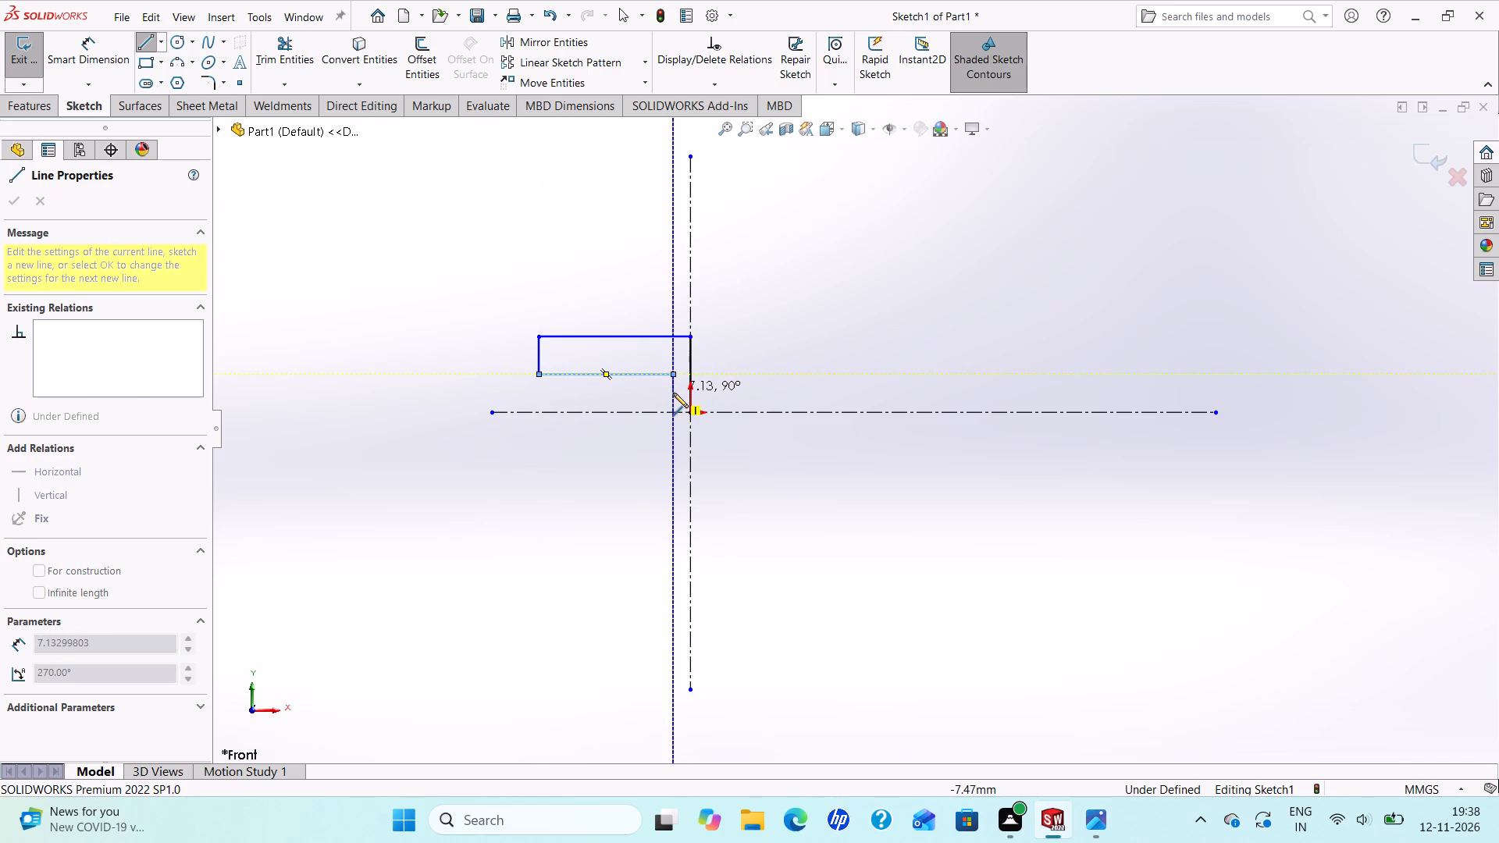
{"action": "left_click", "coordinate": [673, 393]}
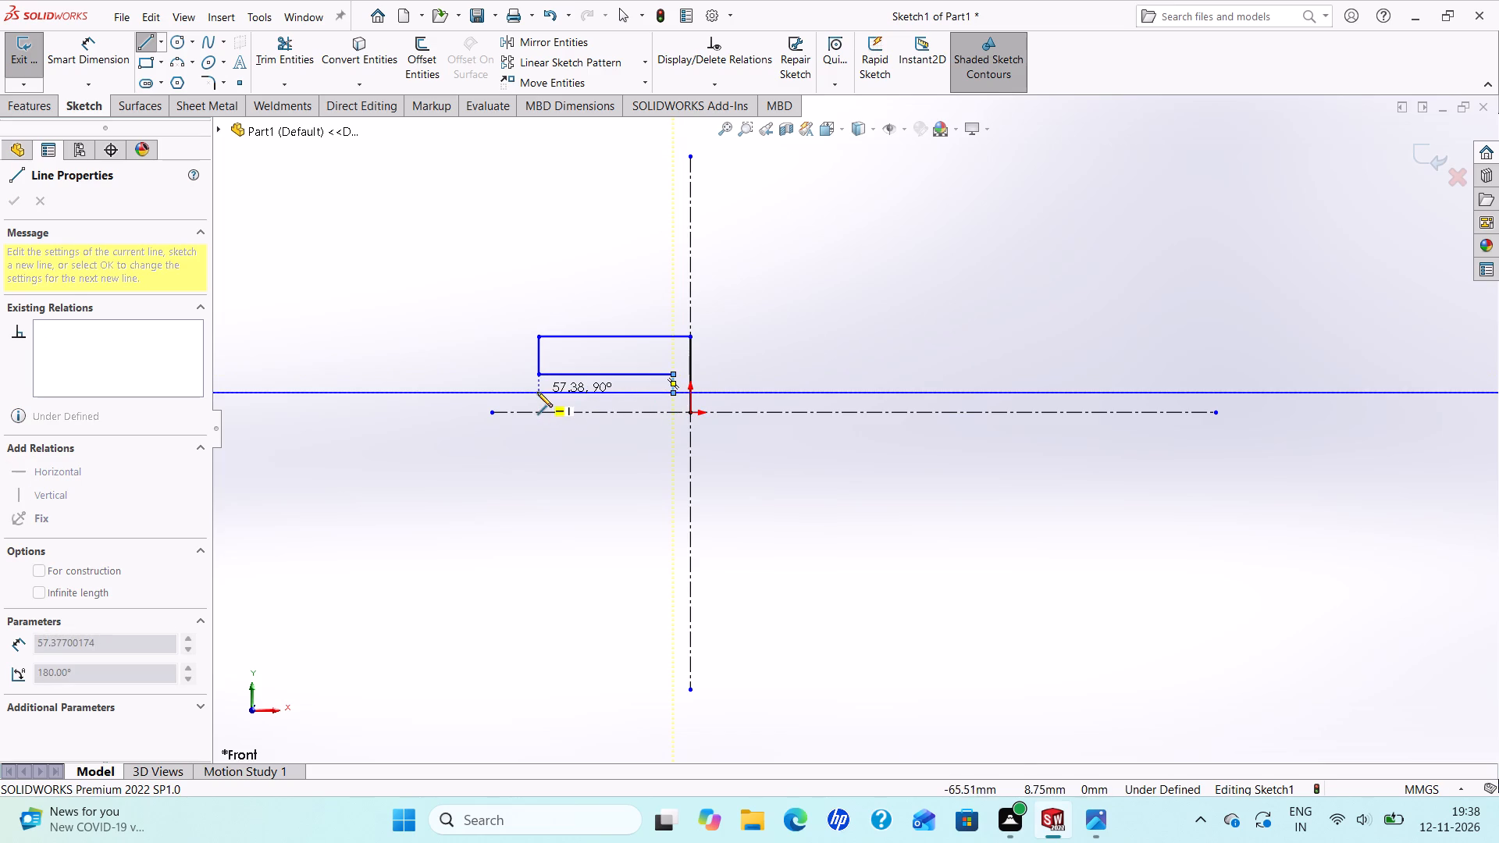
{"action": "left_click", "coordinate": [536, 392]}
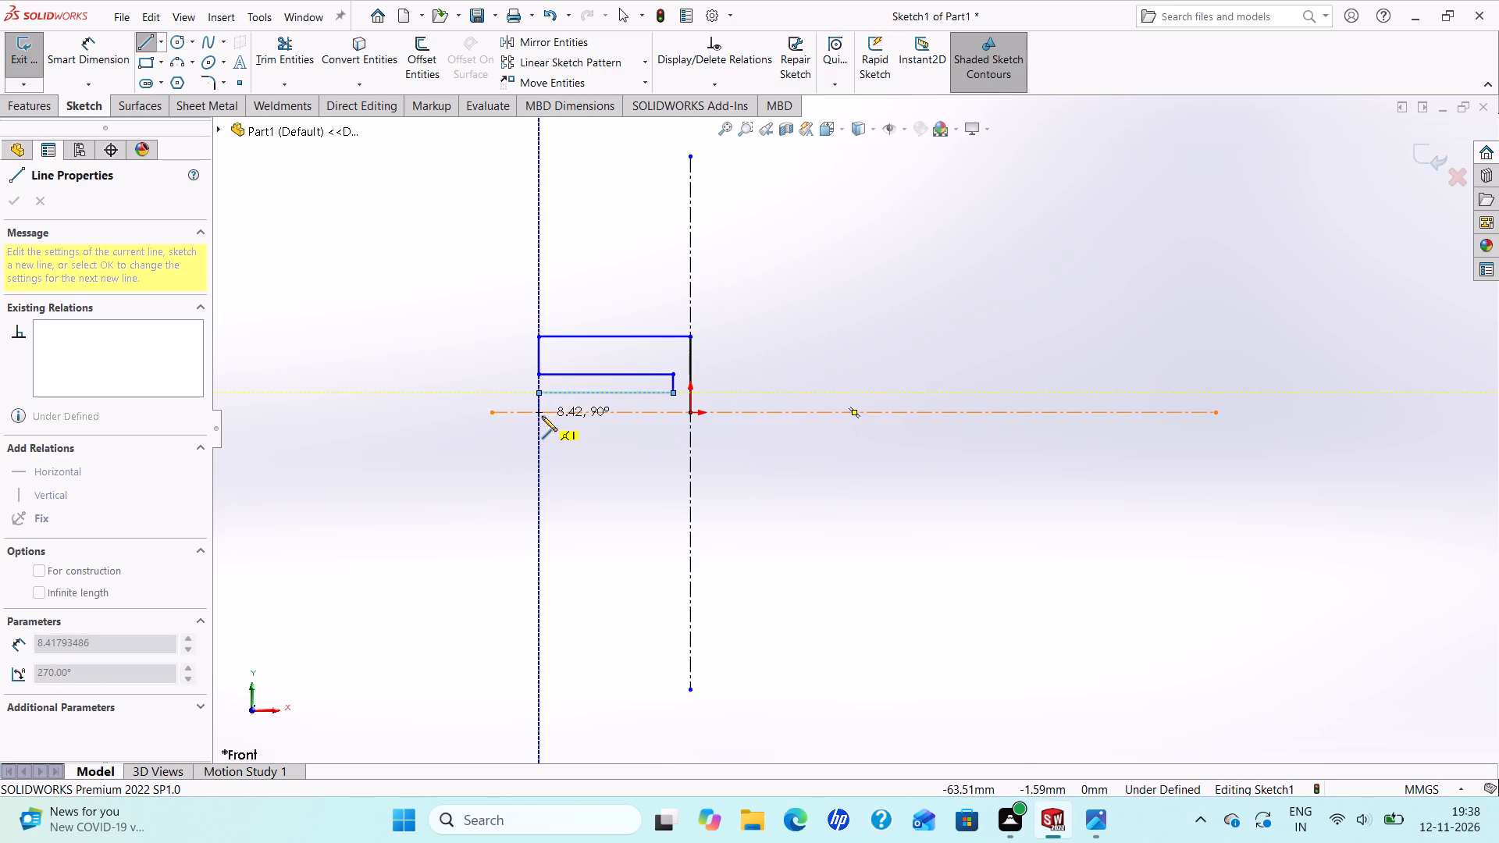
{"action": "left_click", "coordinate": [541, 416]}
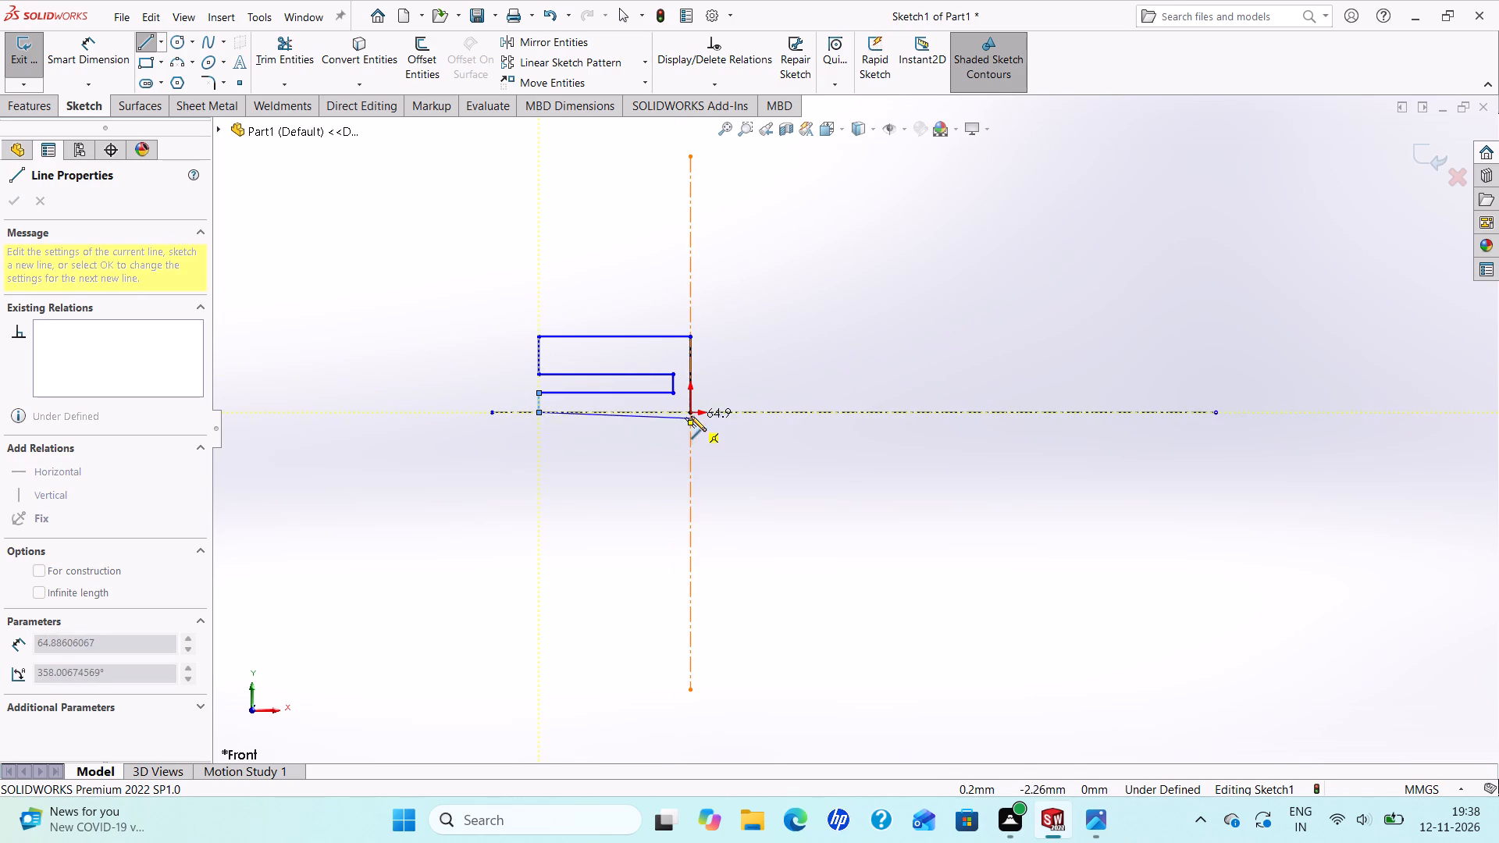
{"action": "left_click", "coordinate": [689, 412]}
{"action": "right_click", "coordinate": [689, 411]}
{"action": "left_click", "coordinate": [797, 433]}
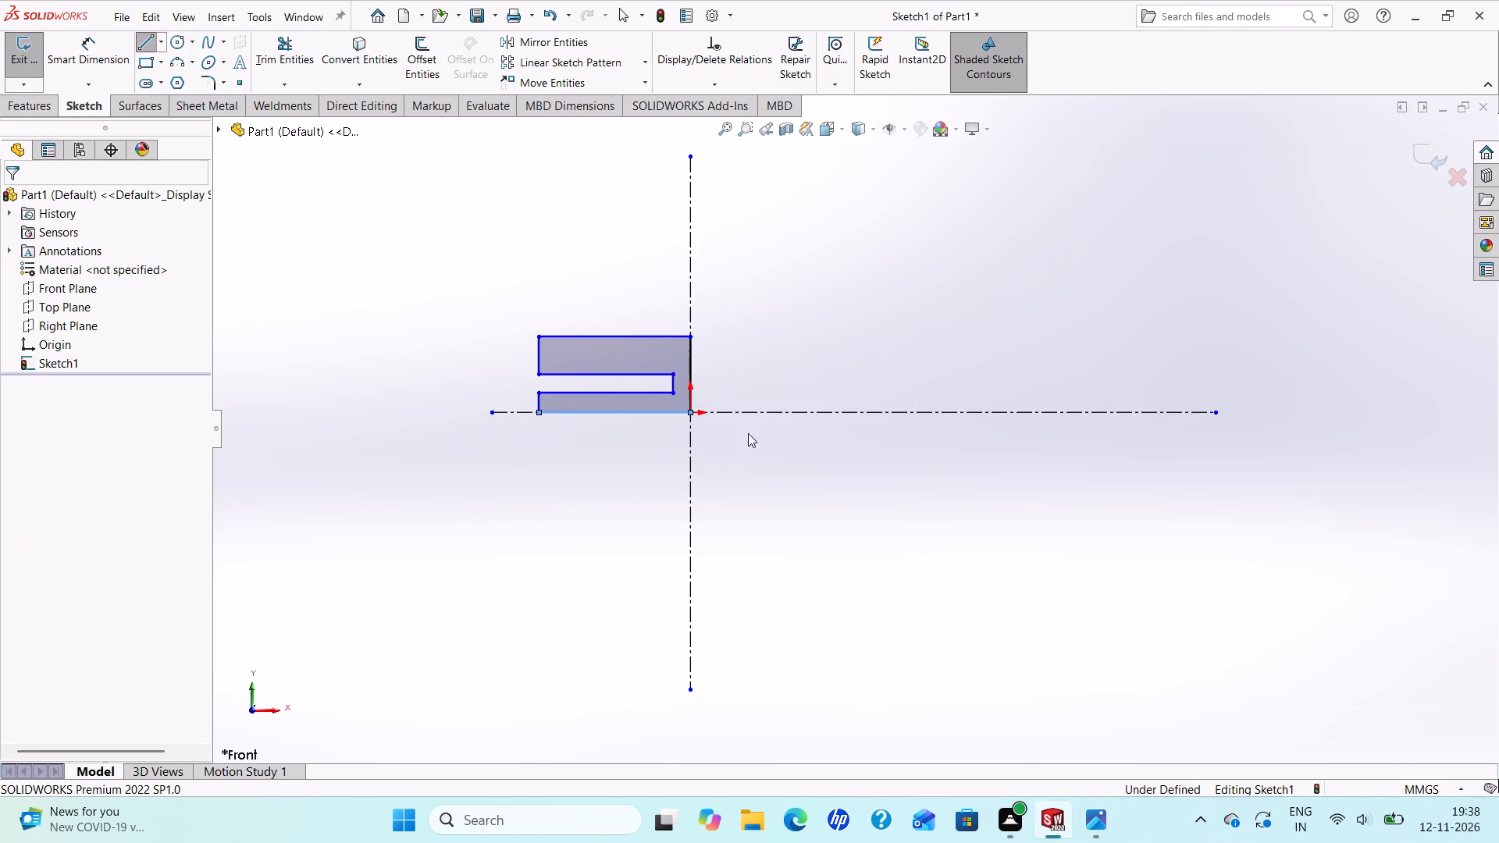
Check the side view in the reference drawing and dimension the profile's overall height as 15 mm.
{"action": "left_click", "coordinate": [1095, 831]}
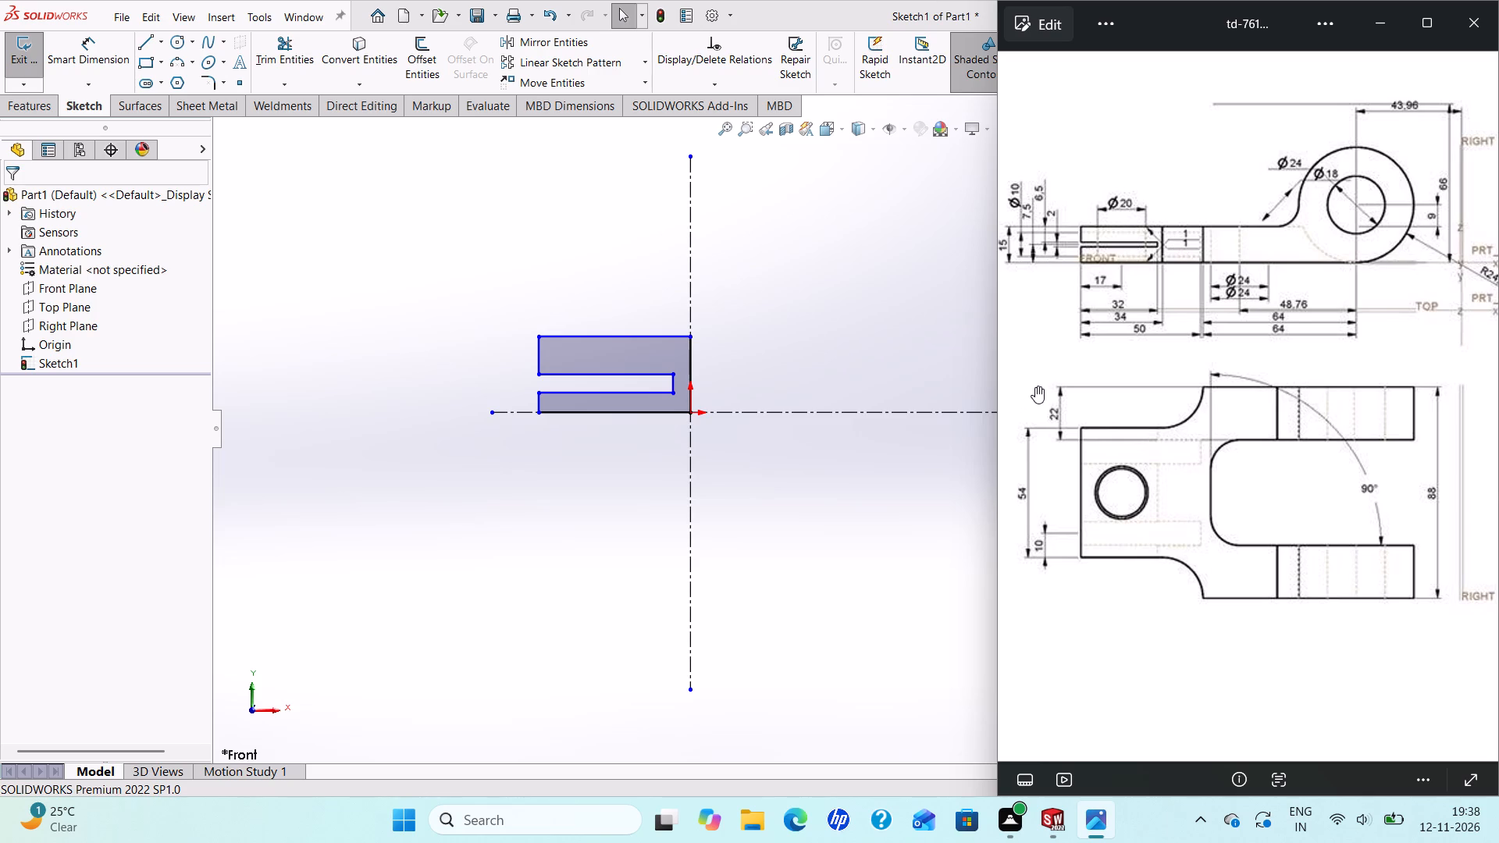
{"action": "scroll", "coordinate": [1038, 241], "scroll_direction": "up", "scroll_amount": 3}
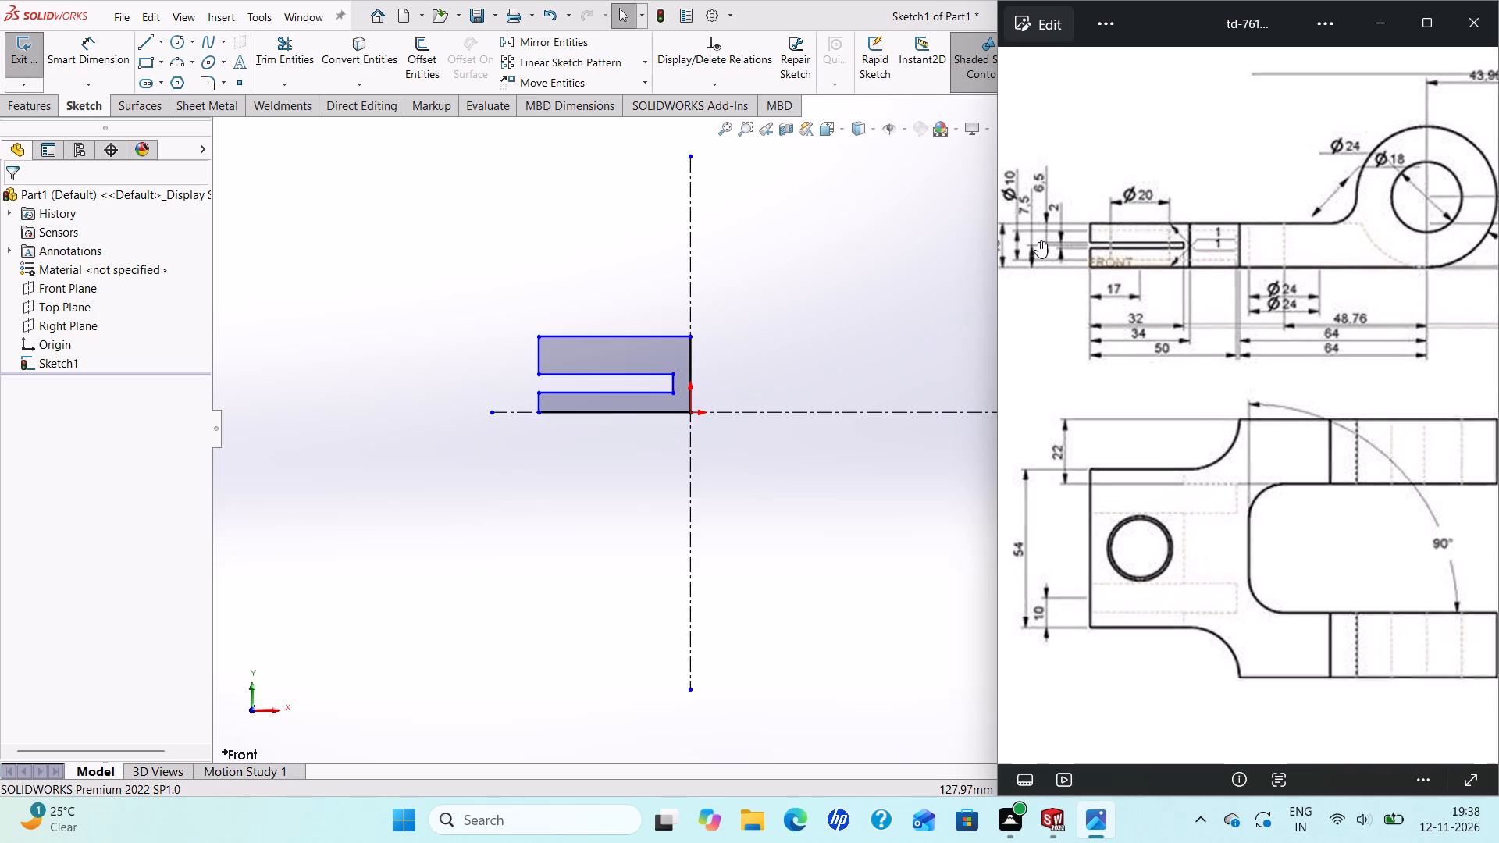
{"action": "scroll", "coordinate": [1038, 241], "scroll_direction": "up", "scroll_amount": 1}
{"action": "scroll", "coordinate": [1022, 251], "scroll_direction": "down", "scroll_amount": 1}
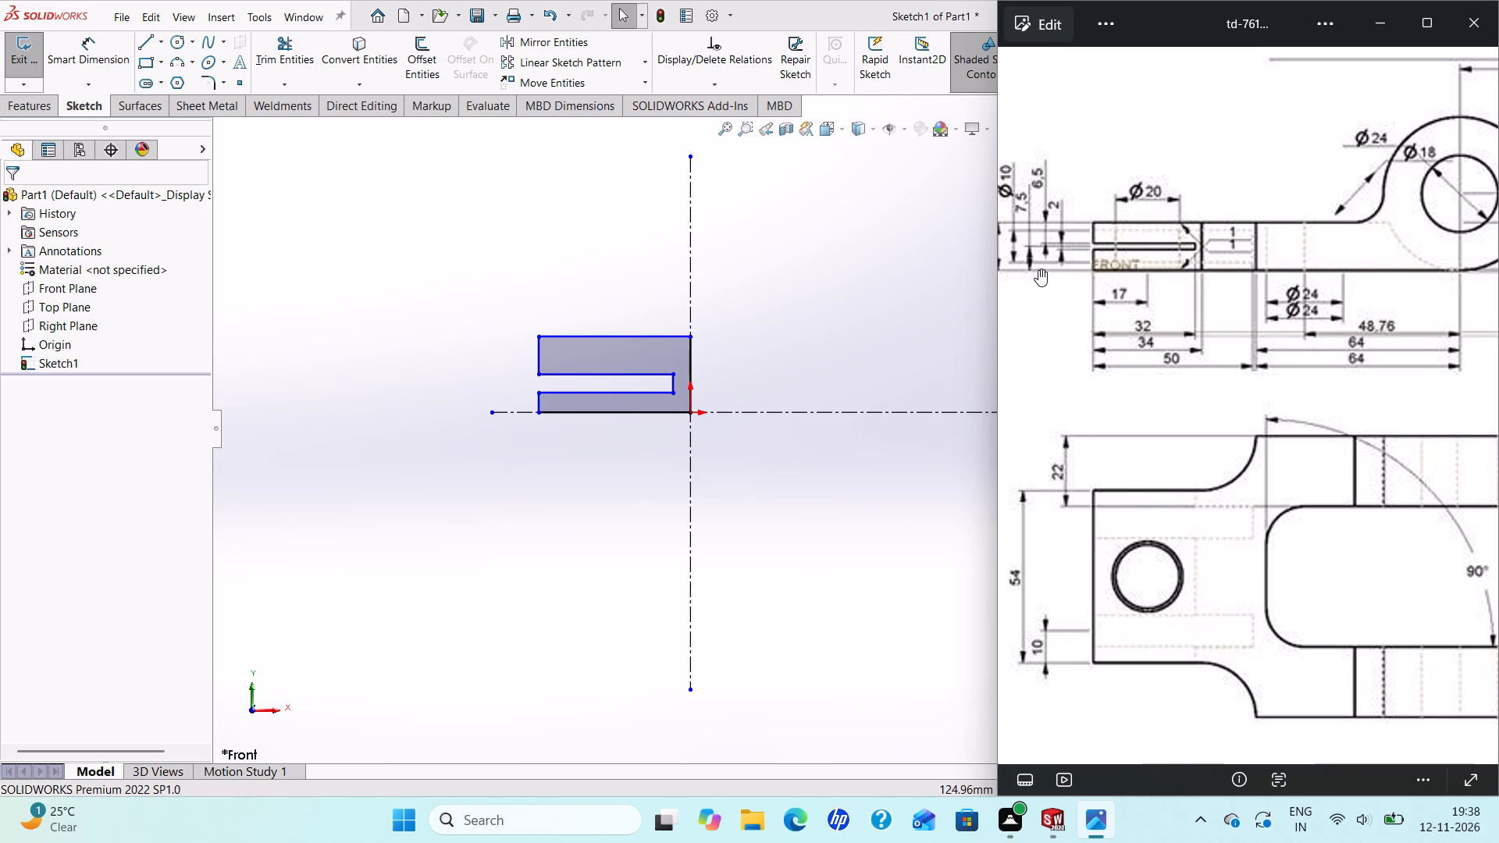
{"action": "scroll", "coordinate": [1031, 258], "scroll_direction": "up", "scroll_amount": 1}
{"action": "scroll", "coordinate": [1031, 258], "scroll_direction": "down", "scroll_amount": 4}
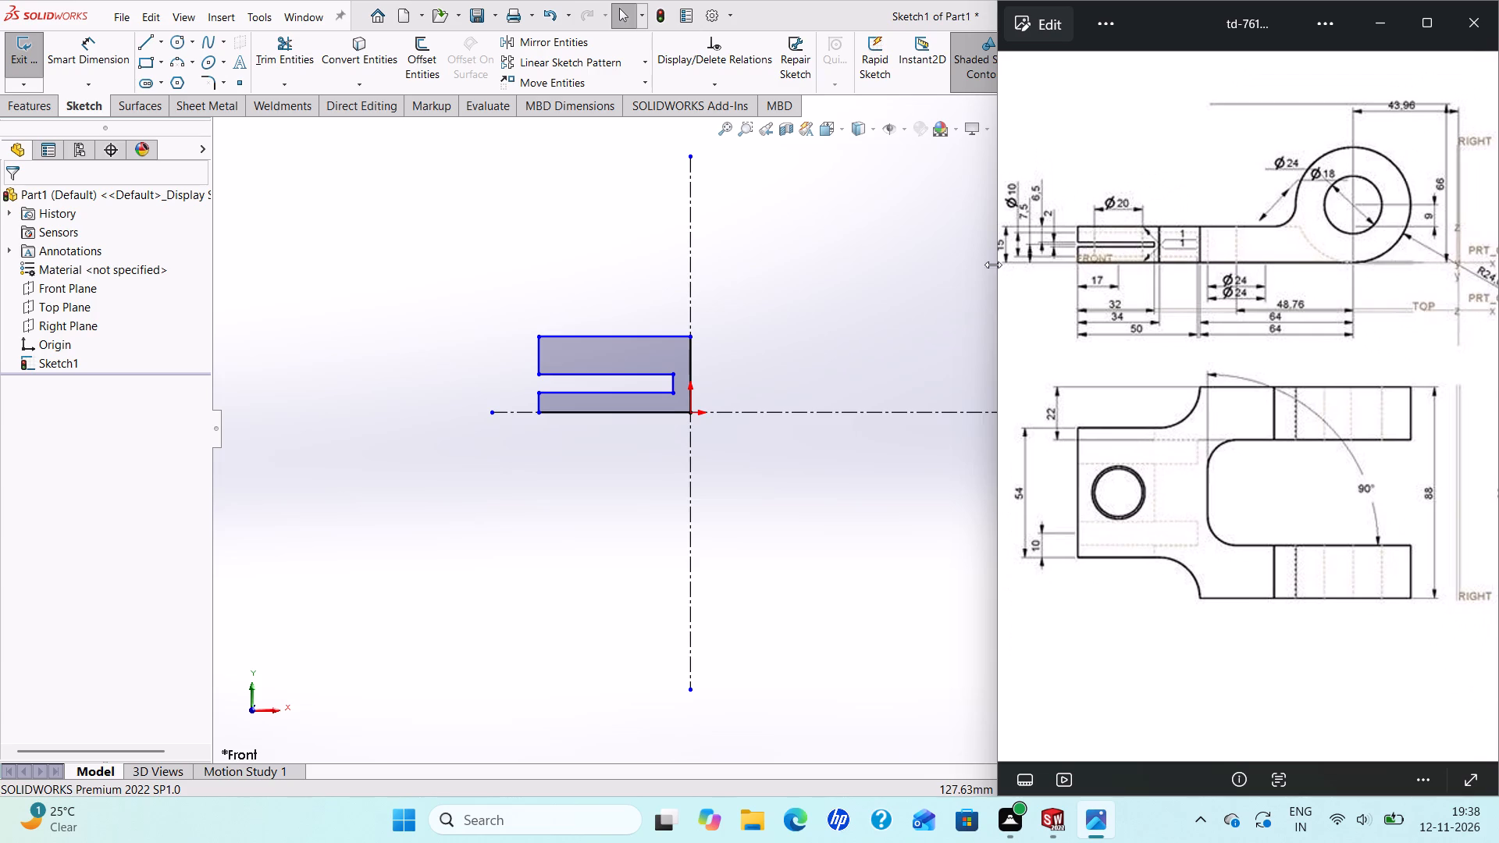
{"action": "left_click", "coordinate": [104, 48]}
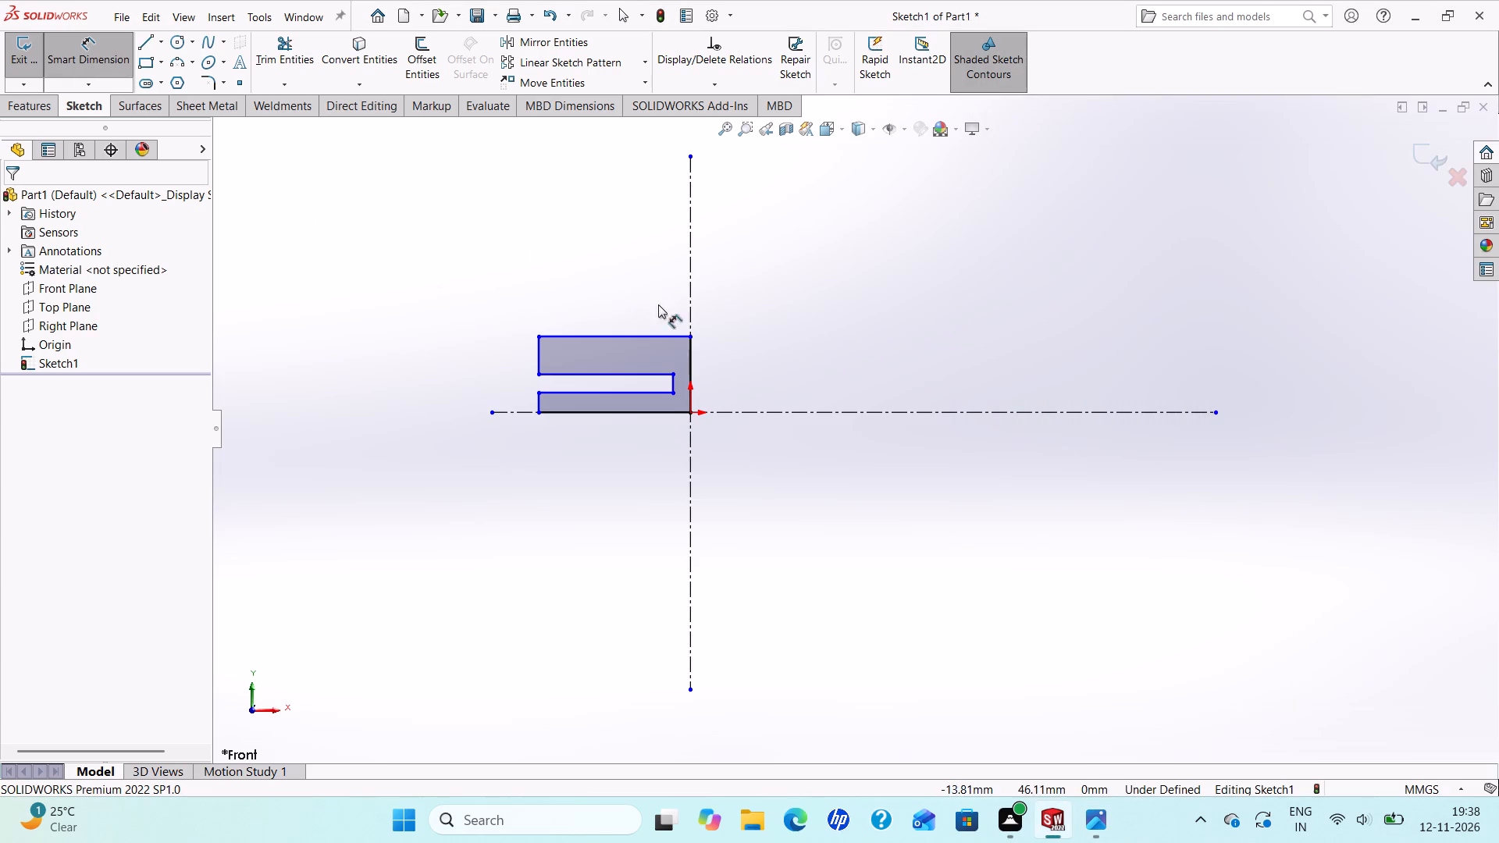
{"action": "left_click", "coordinate": [623, 334]}
{"action": "left_click", "coordinate": [575, 409]}
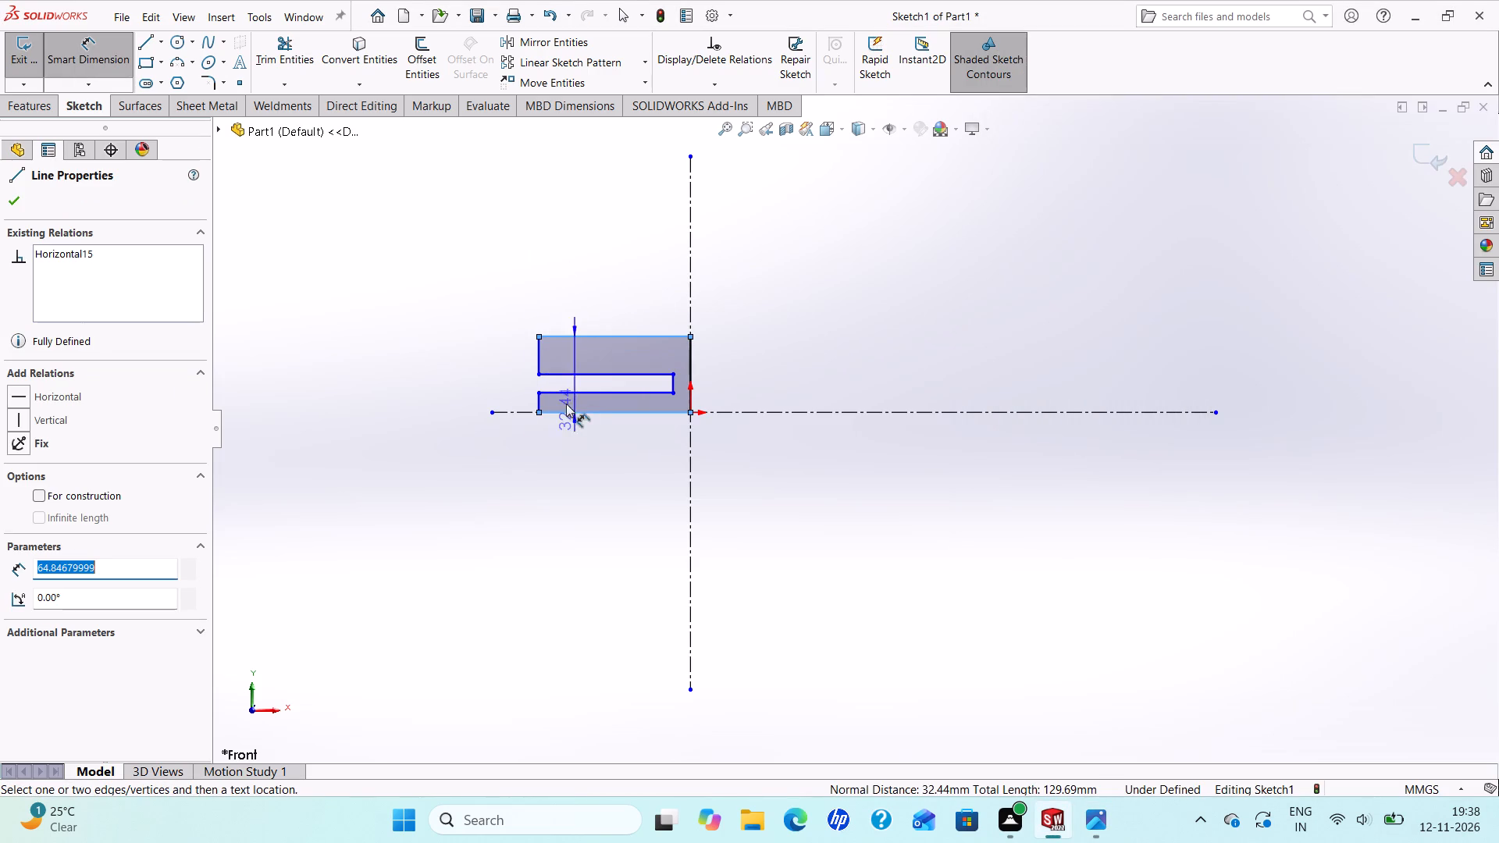
{"action": "left_click", "coordinate": [485, 377]}
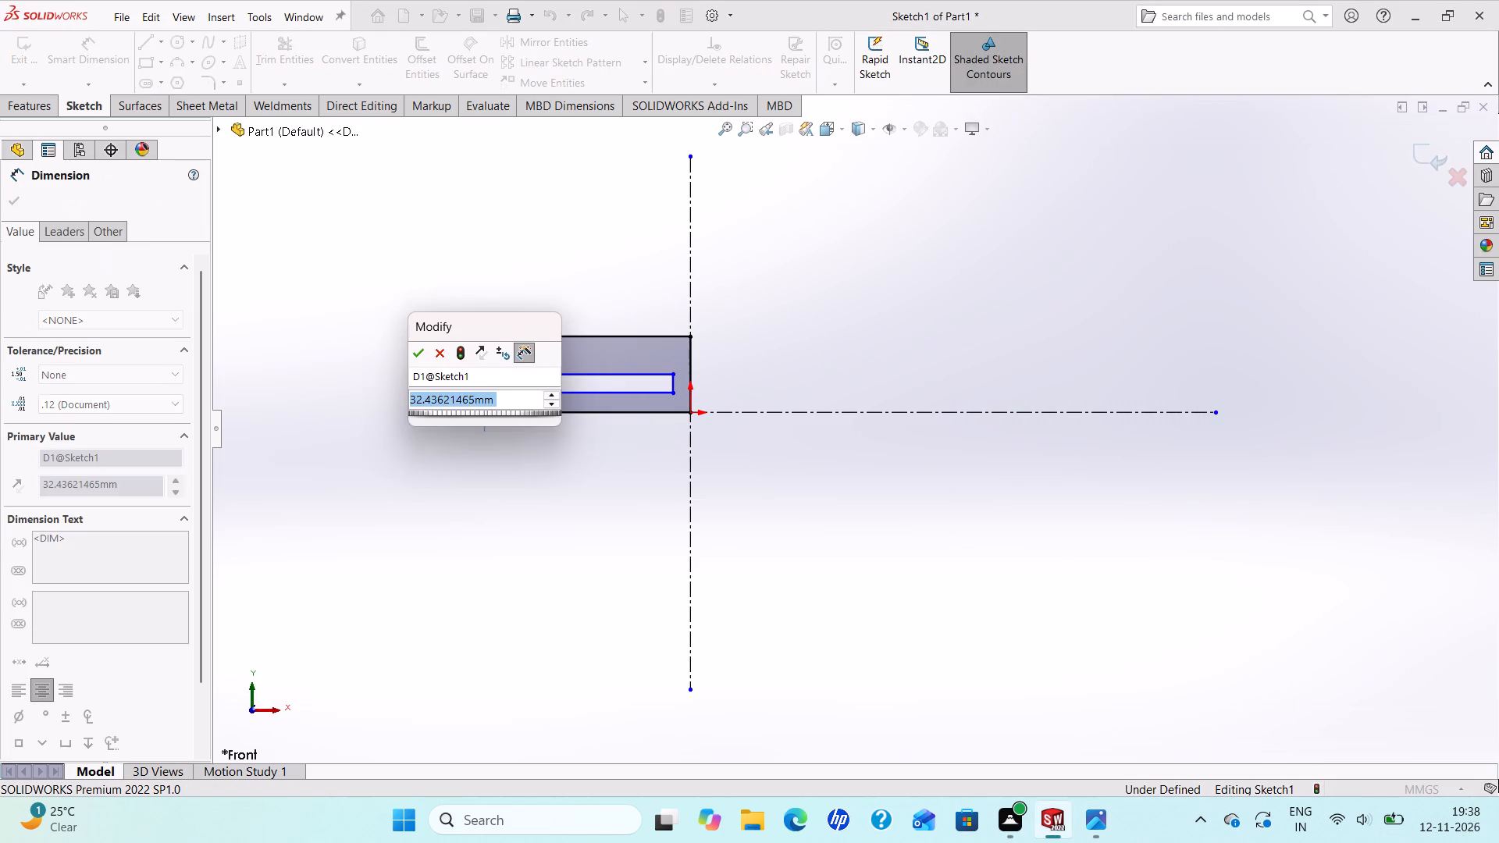
{"action": "type", "text": "15"}
{"action": "key", "text": "Return"}
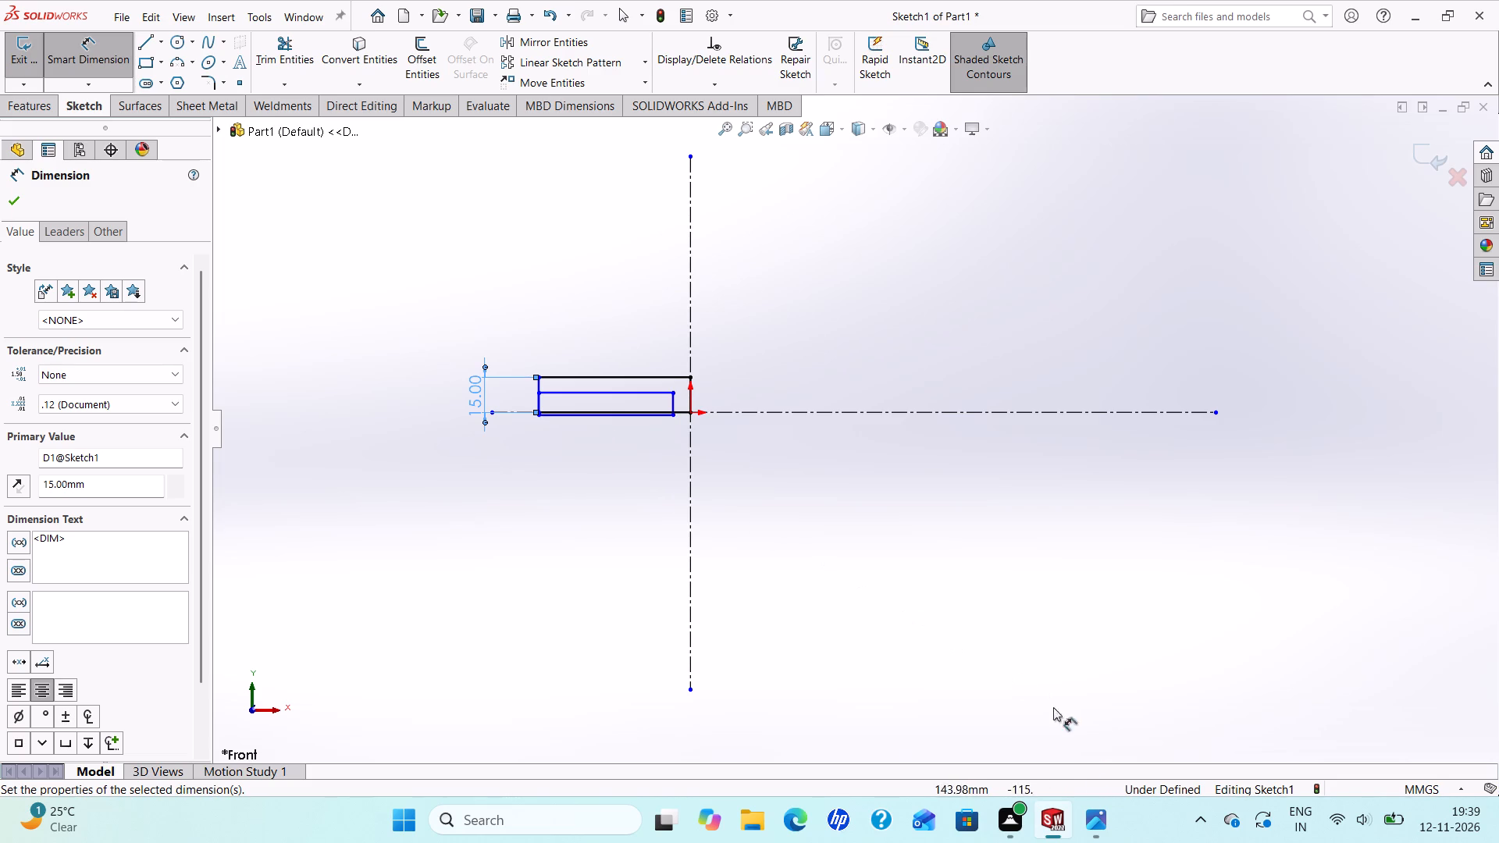
Check the slot width in the reference drawing and dimension the gap between the slot's two long edges as 2 mm.
{"action": "left_click", "coordinate": [1098, 816]}
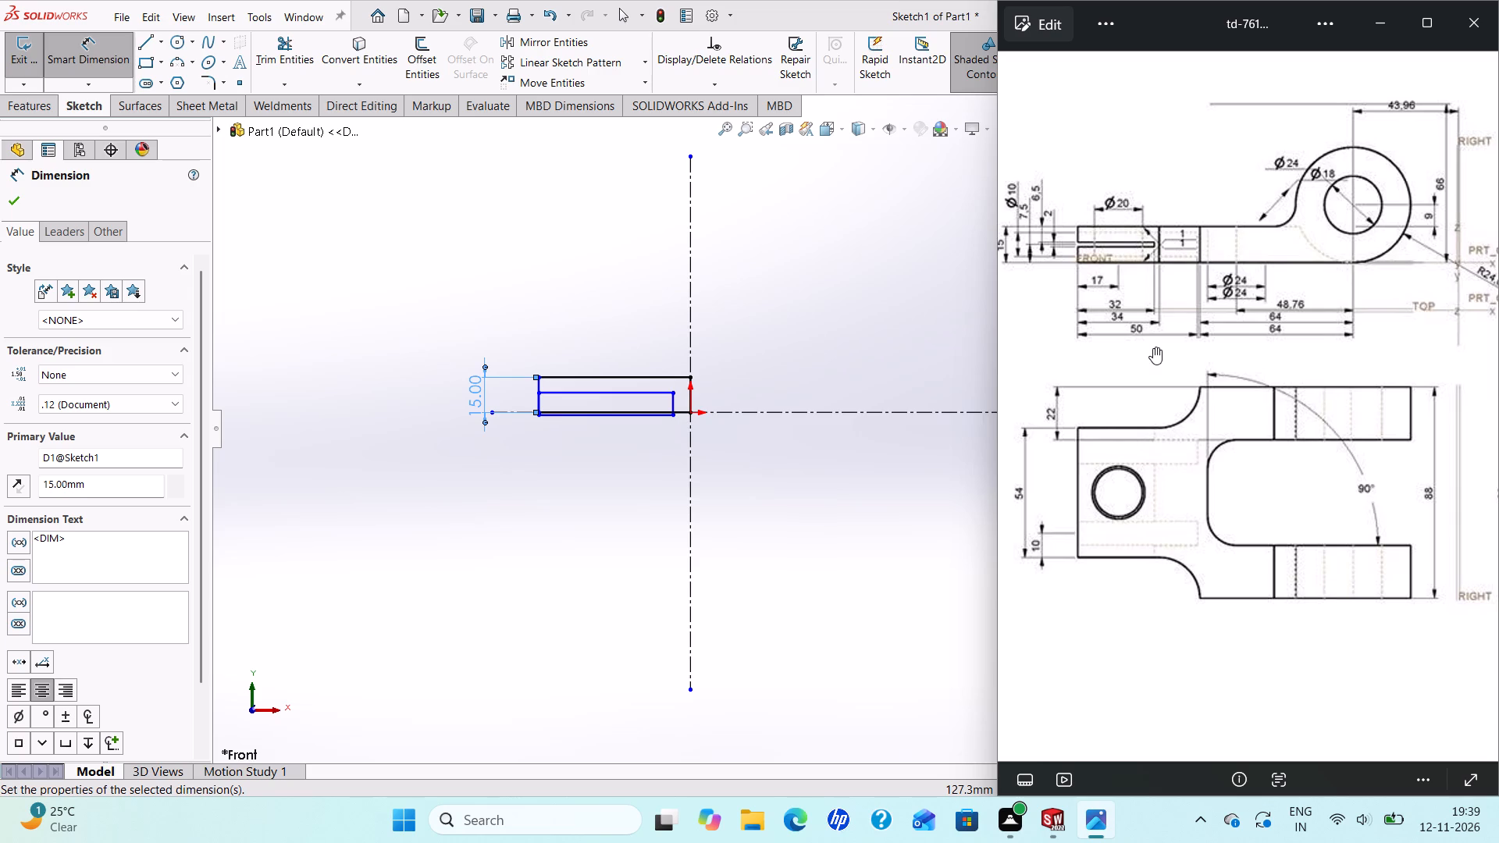
{"action": "scroll", "coordinate": [1153, 347], "scroll_direction": "up", "scroll_amount": 2}
{"action": "scroll", "coordinate": [1153, 347], "scroll_direction": "down", "scroll_amount": 2}
{"action": "scroll", "coordinate": [622, 386], "scroll_direction": "down", "scroll_amount": 4}
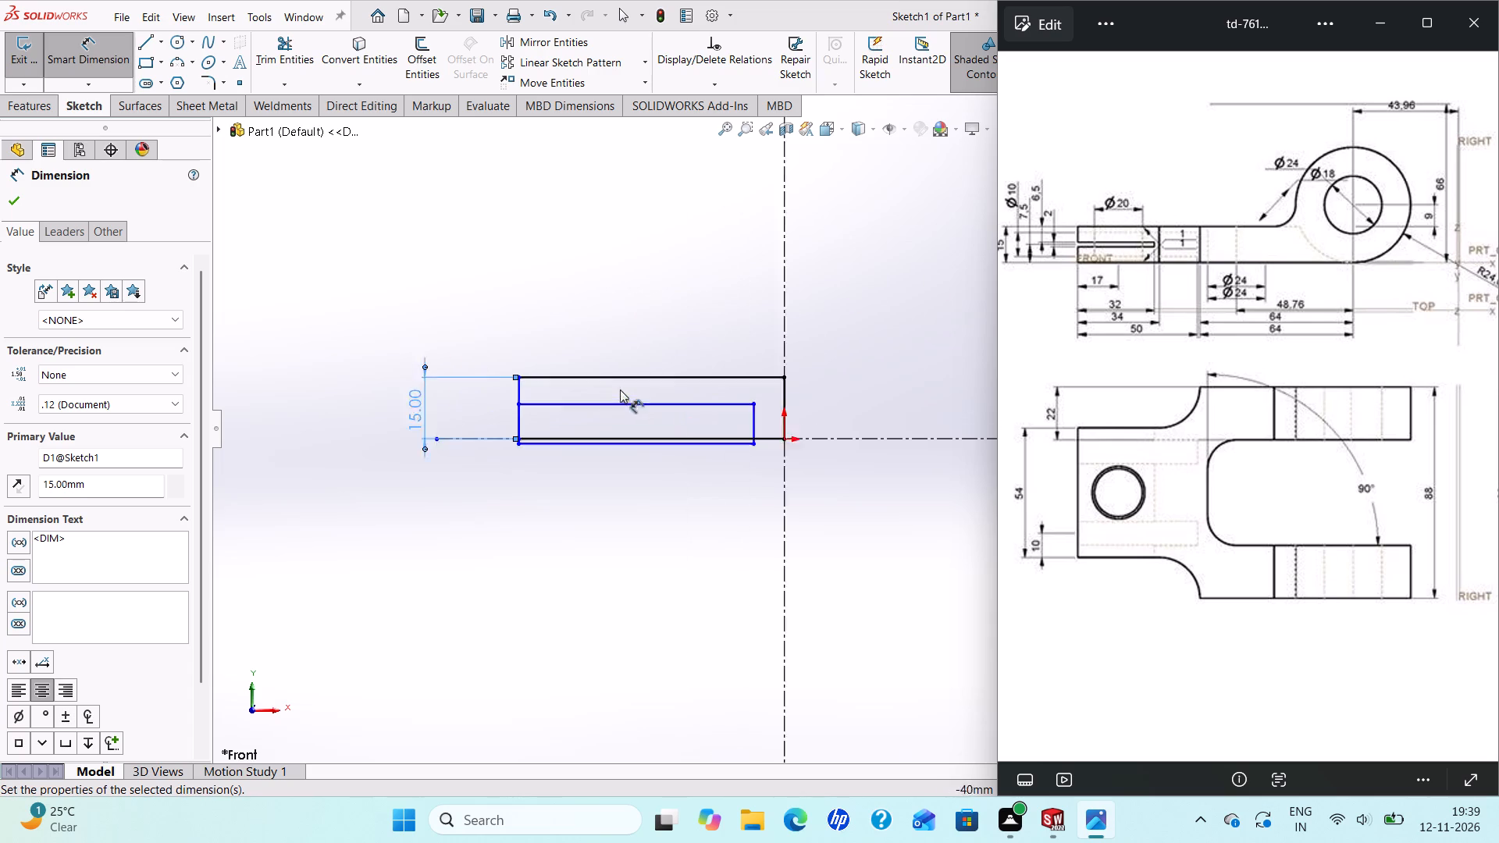
{"action": "left_click", "coordinate": [640, 411]}
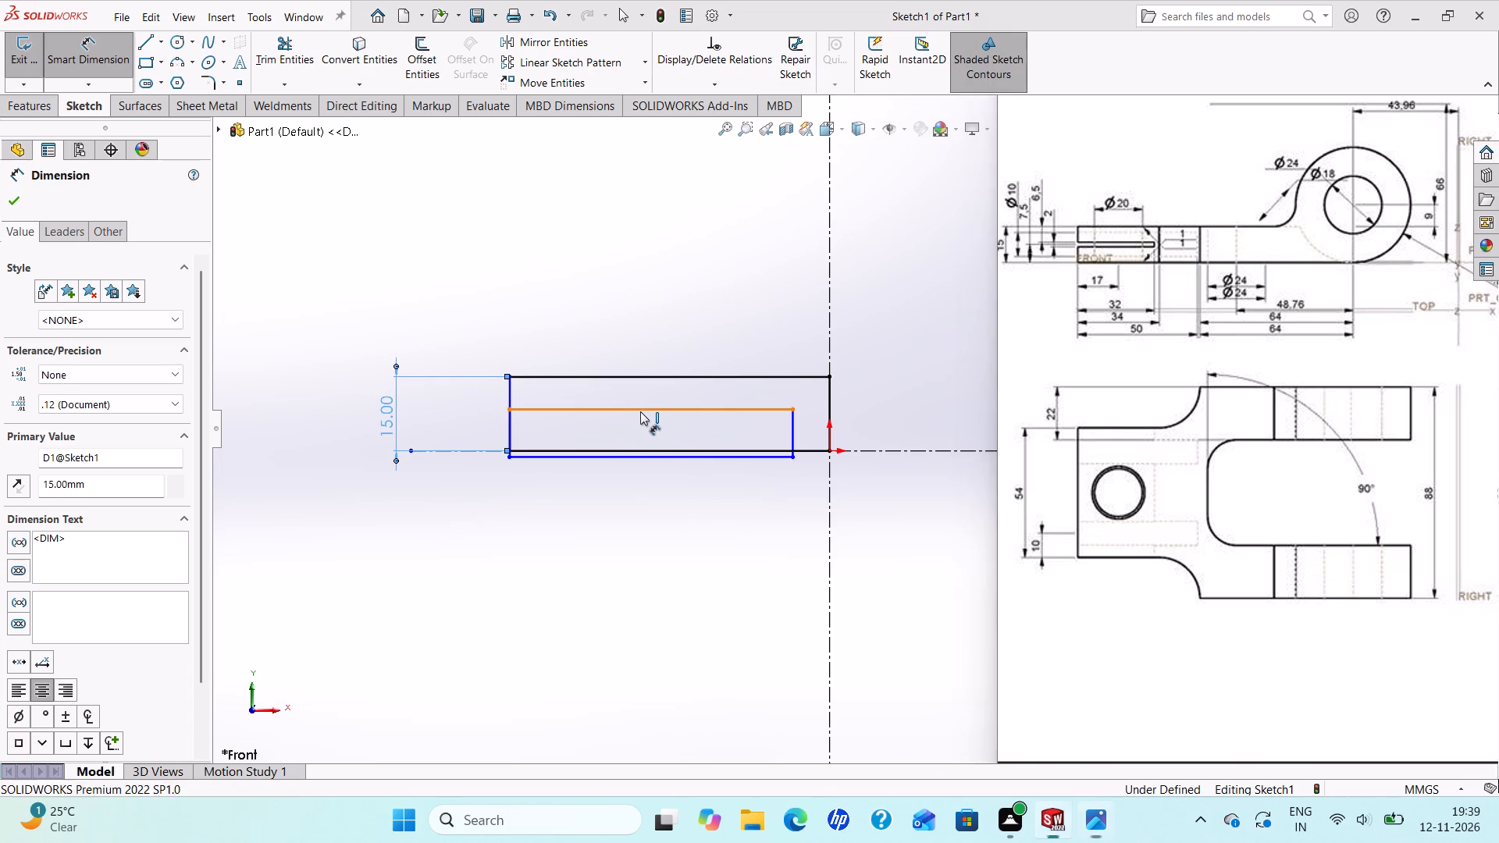
{"action": "left_click", "coordinate": [626, 459]}
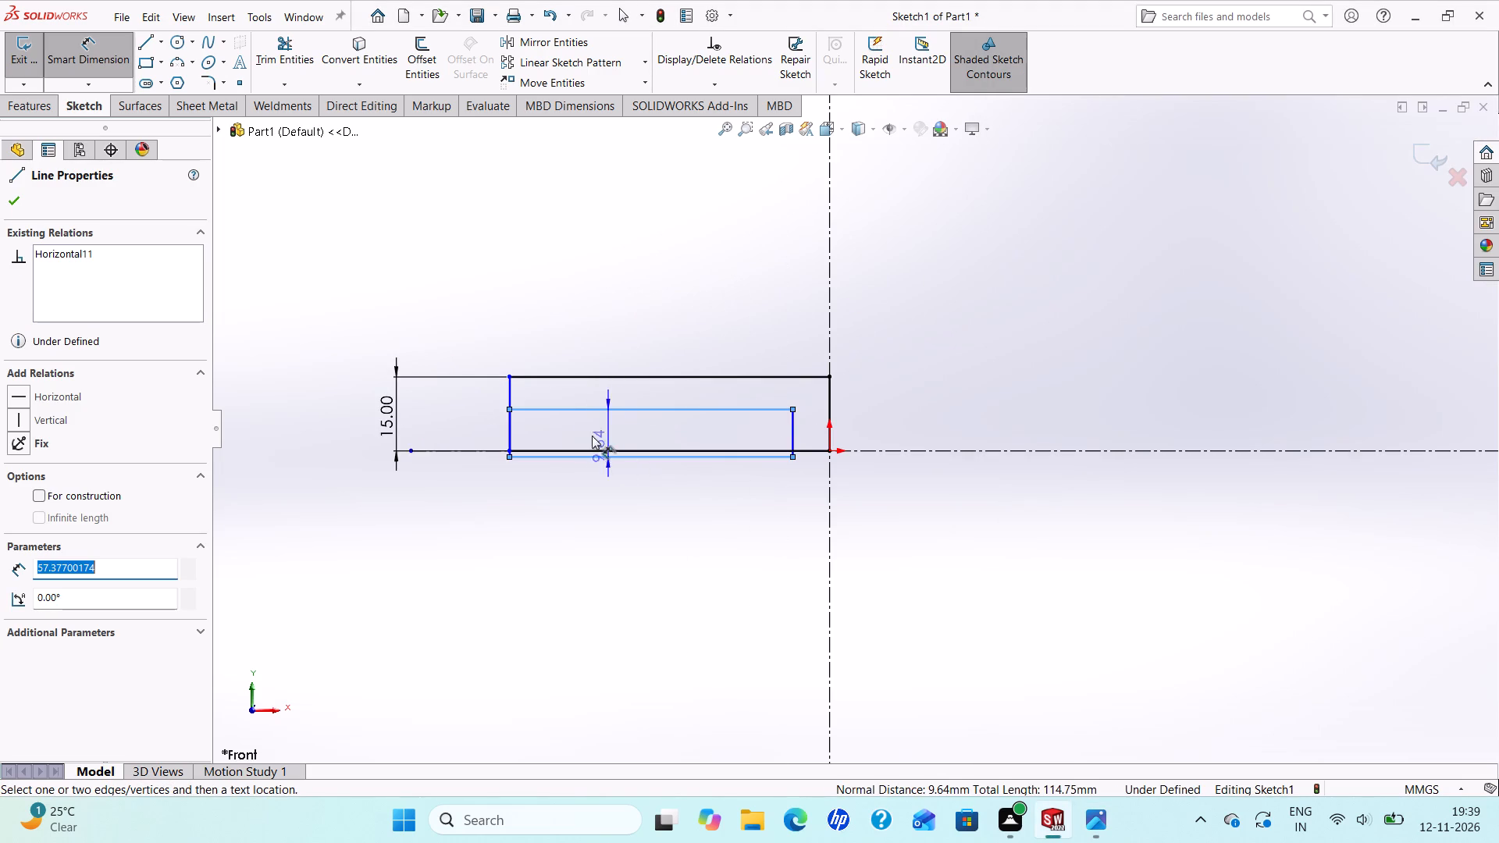
{"action": "left_click", "coordinate": [335, 382]}
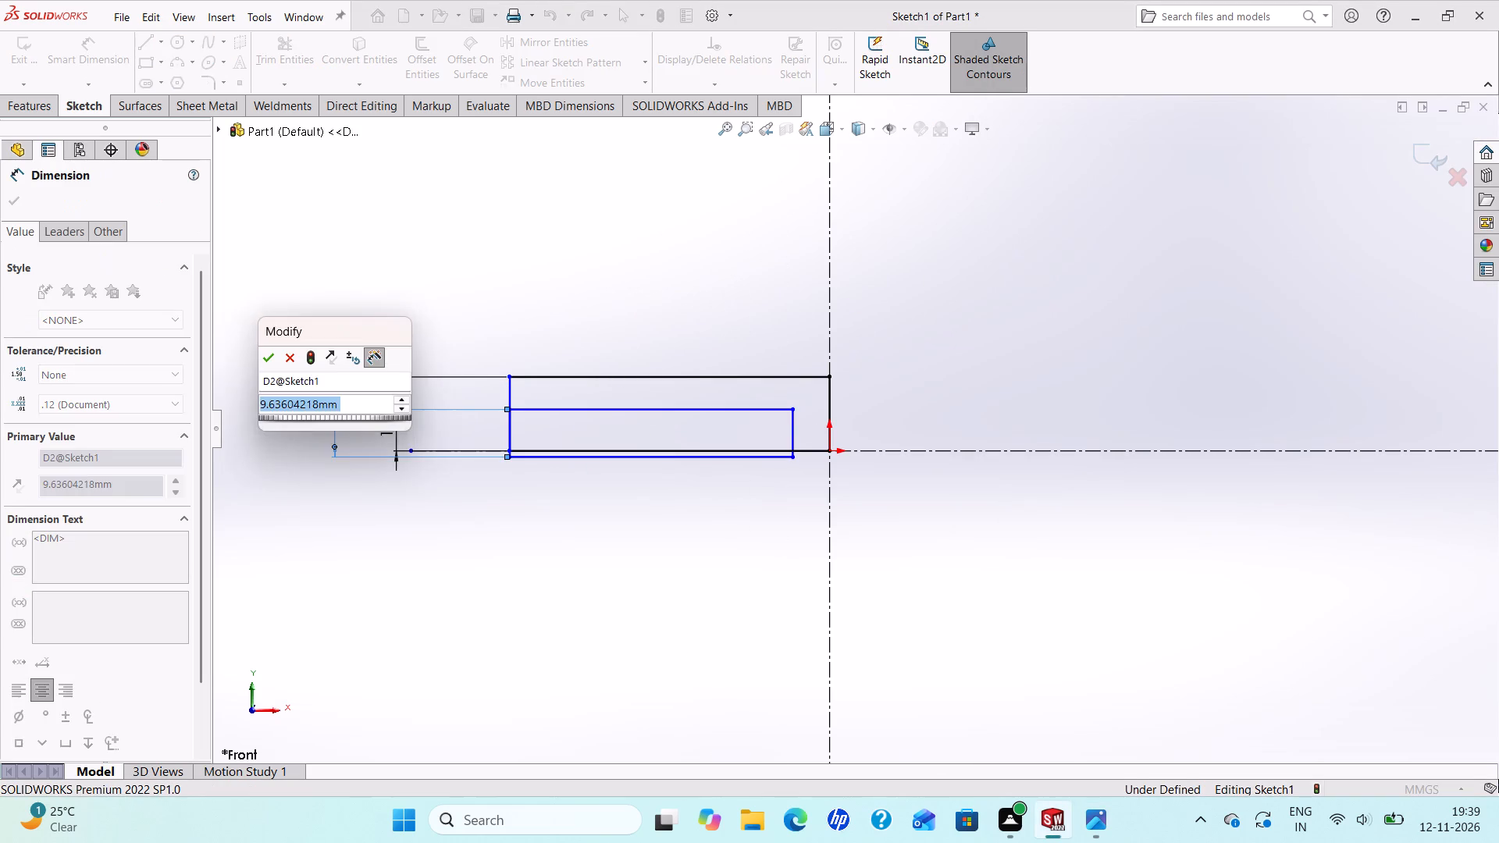
{"action": "key", "text": "2"}
{"action": "key", "text": "Return"}
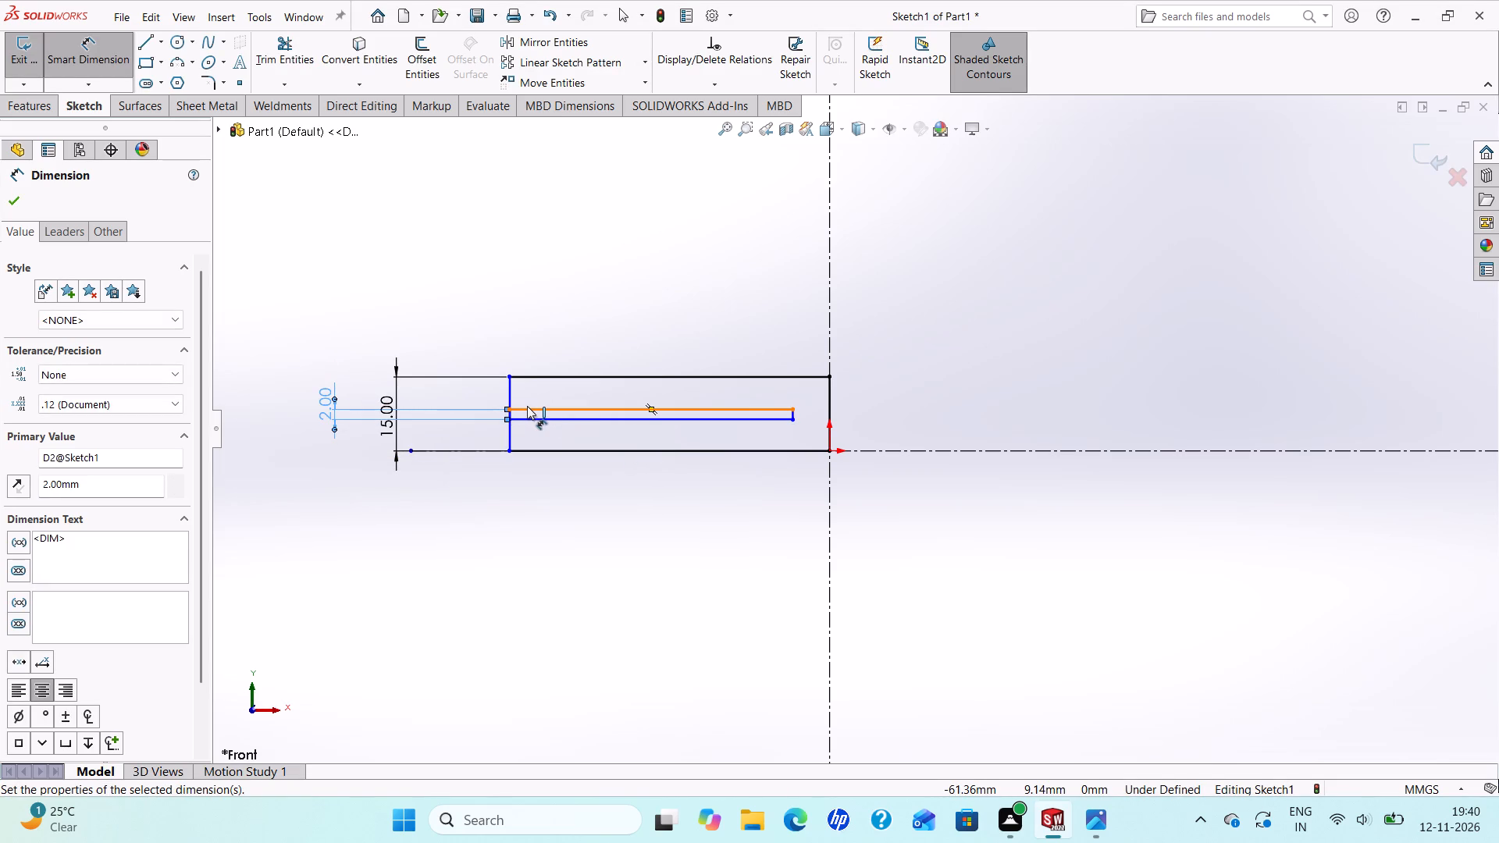
Dimension the distance from the profile's top edge to the slot's upper edge as 6.5 mm.
{"action": "scroll", "coordinate": [551, 418], "scroll_direction": "down", "scroll_amount": 5}
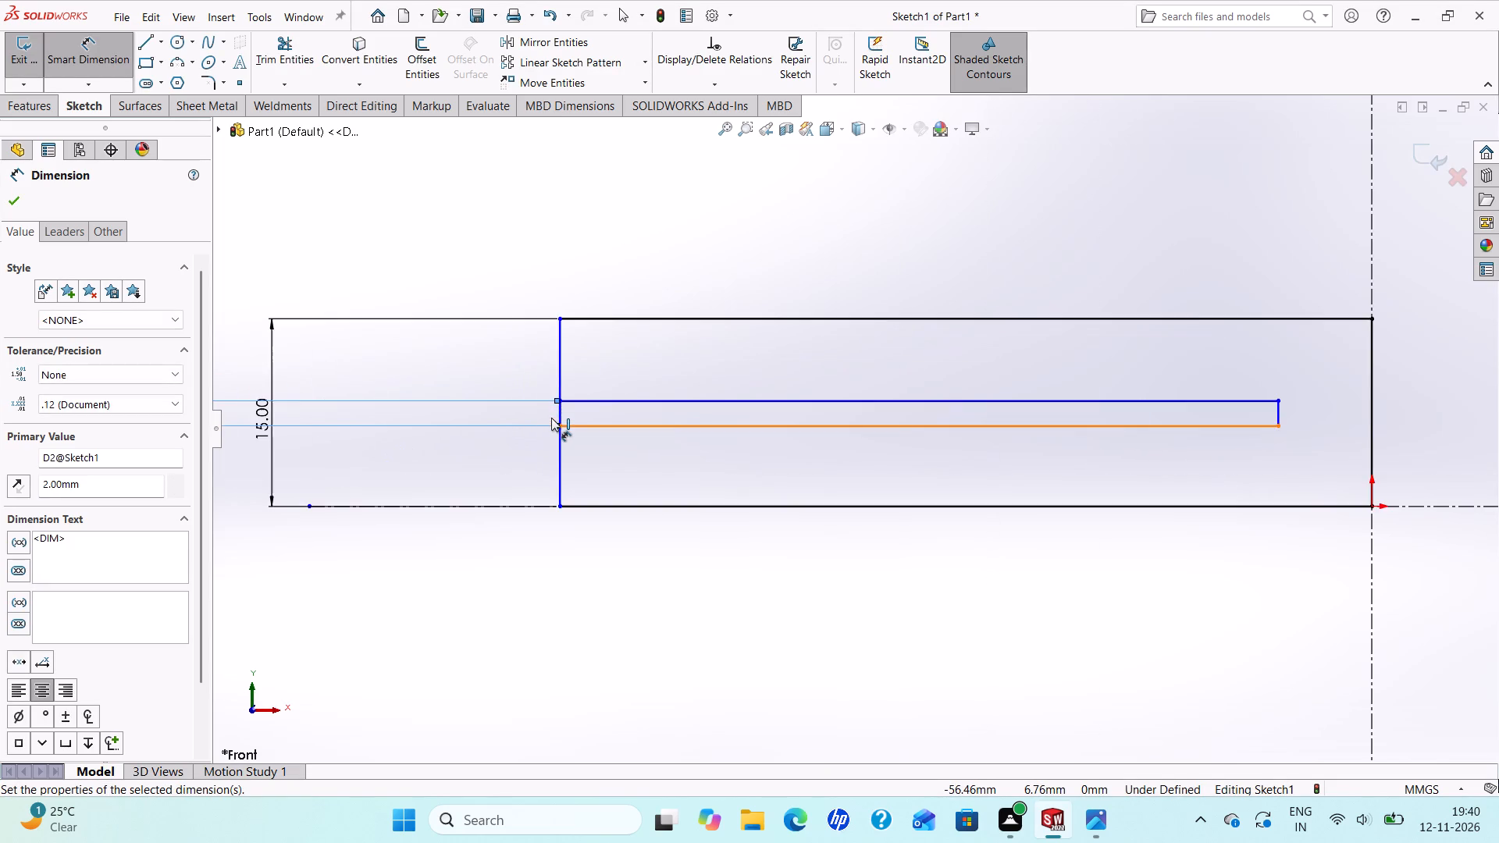
{"action": "scroll", "coordinate": [551, 418], "scroll_direction": "up", "scroll_amount": 2}
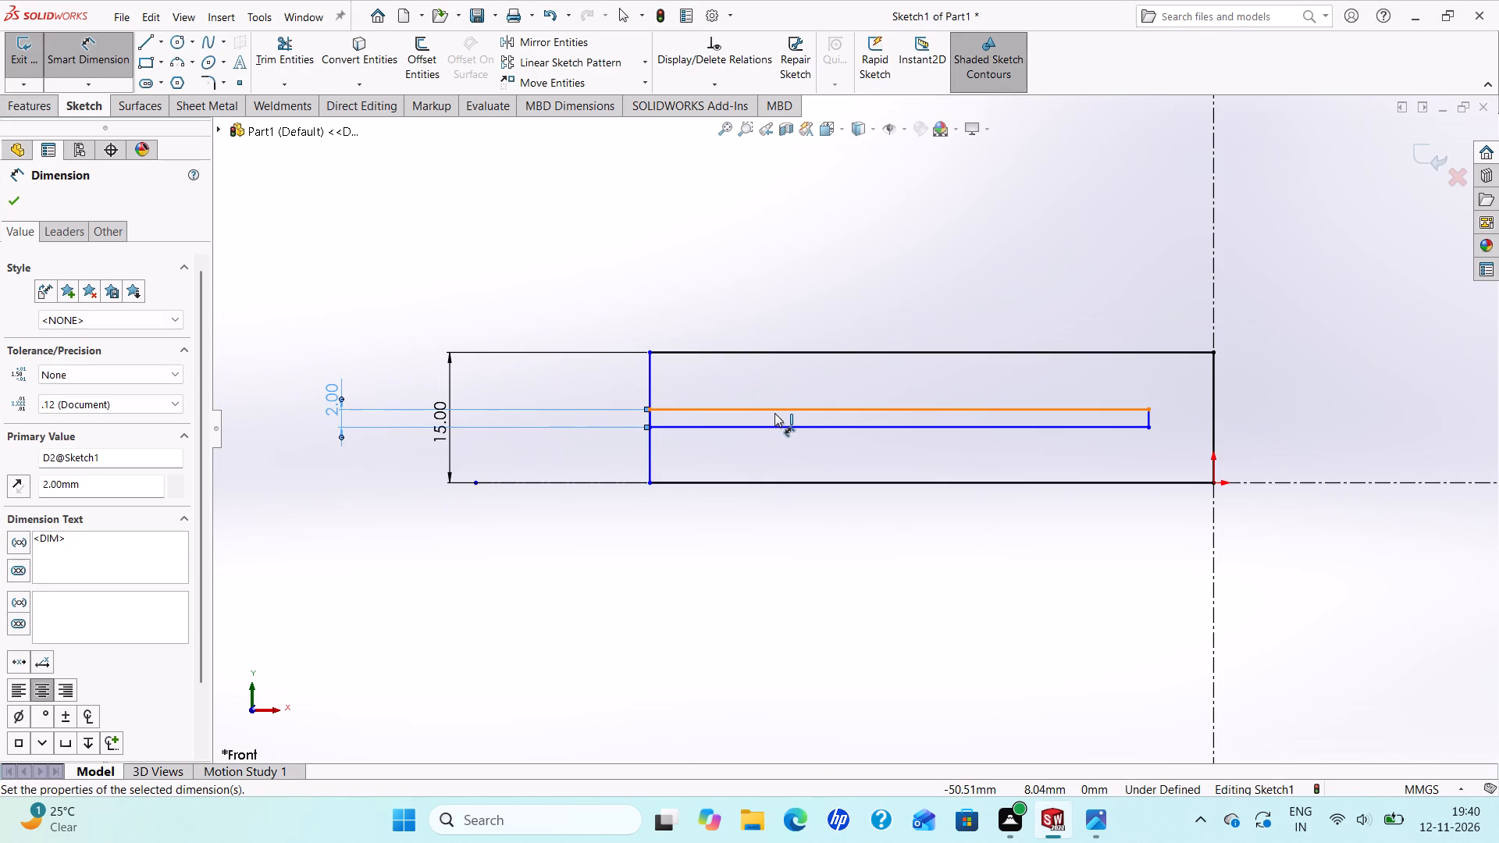
{"action": "left_click", "coordinate": [774, 413]}
{"action": "left_click", "coordinate": [788, 351]}
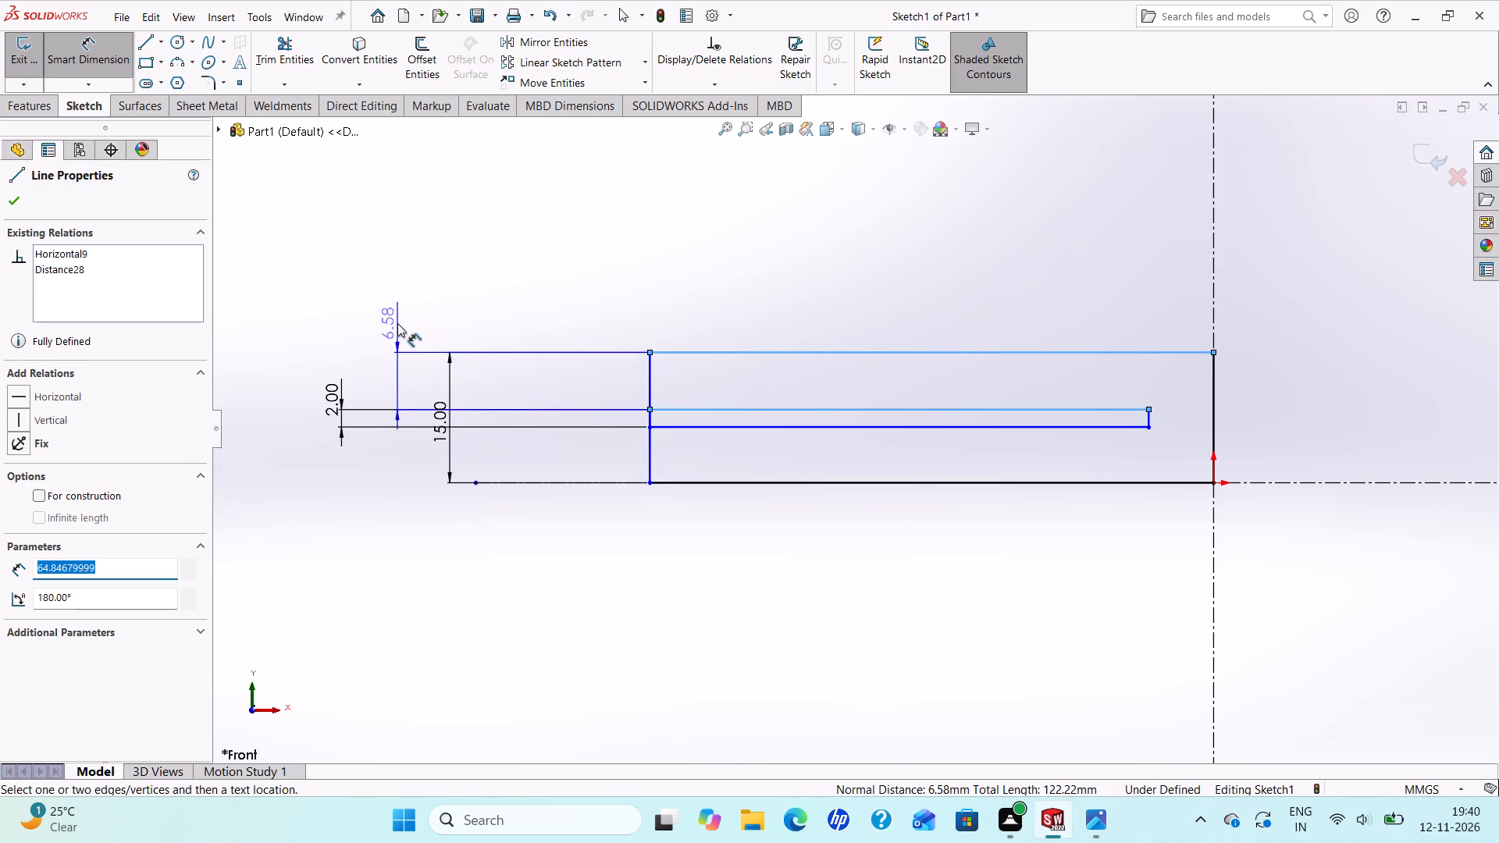
{"action": "left_click", "coordinate": [397, 323]}
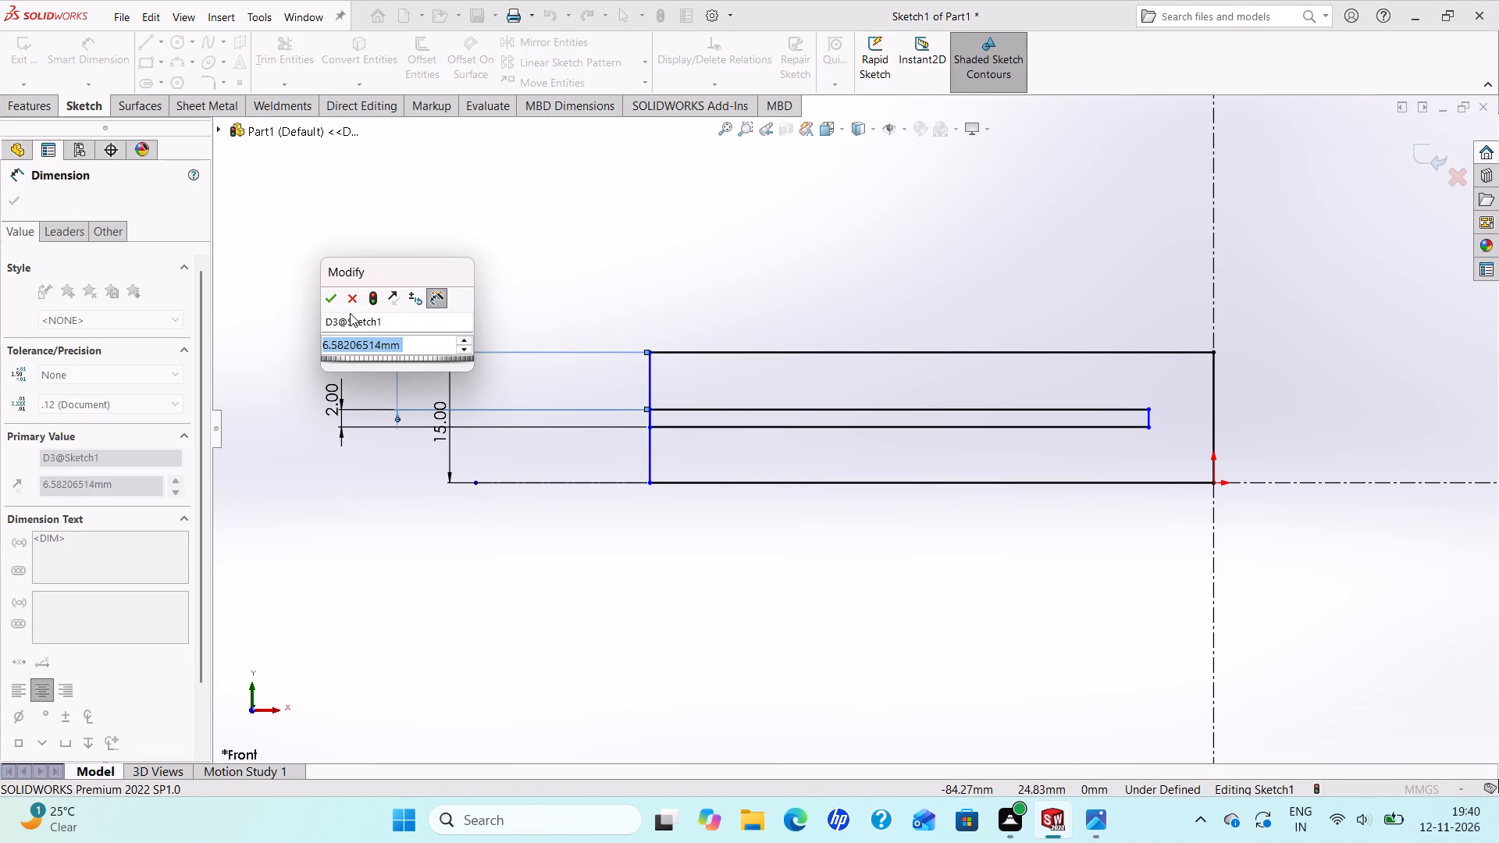
{"action": "type", "text": "6.5"}
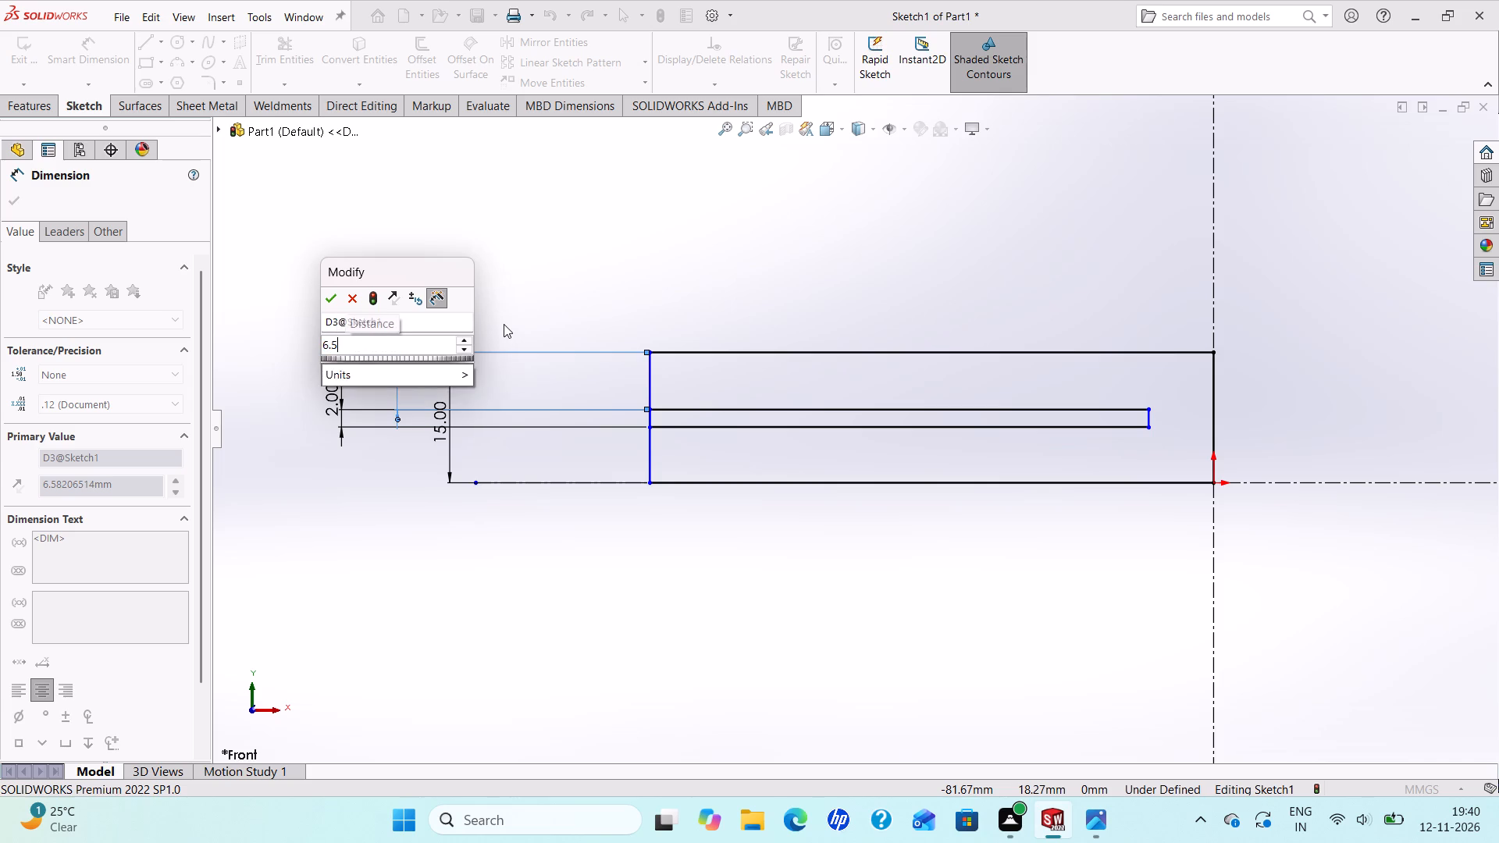
{"action": "key", "text": "Return"}
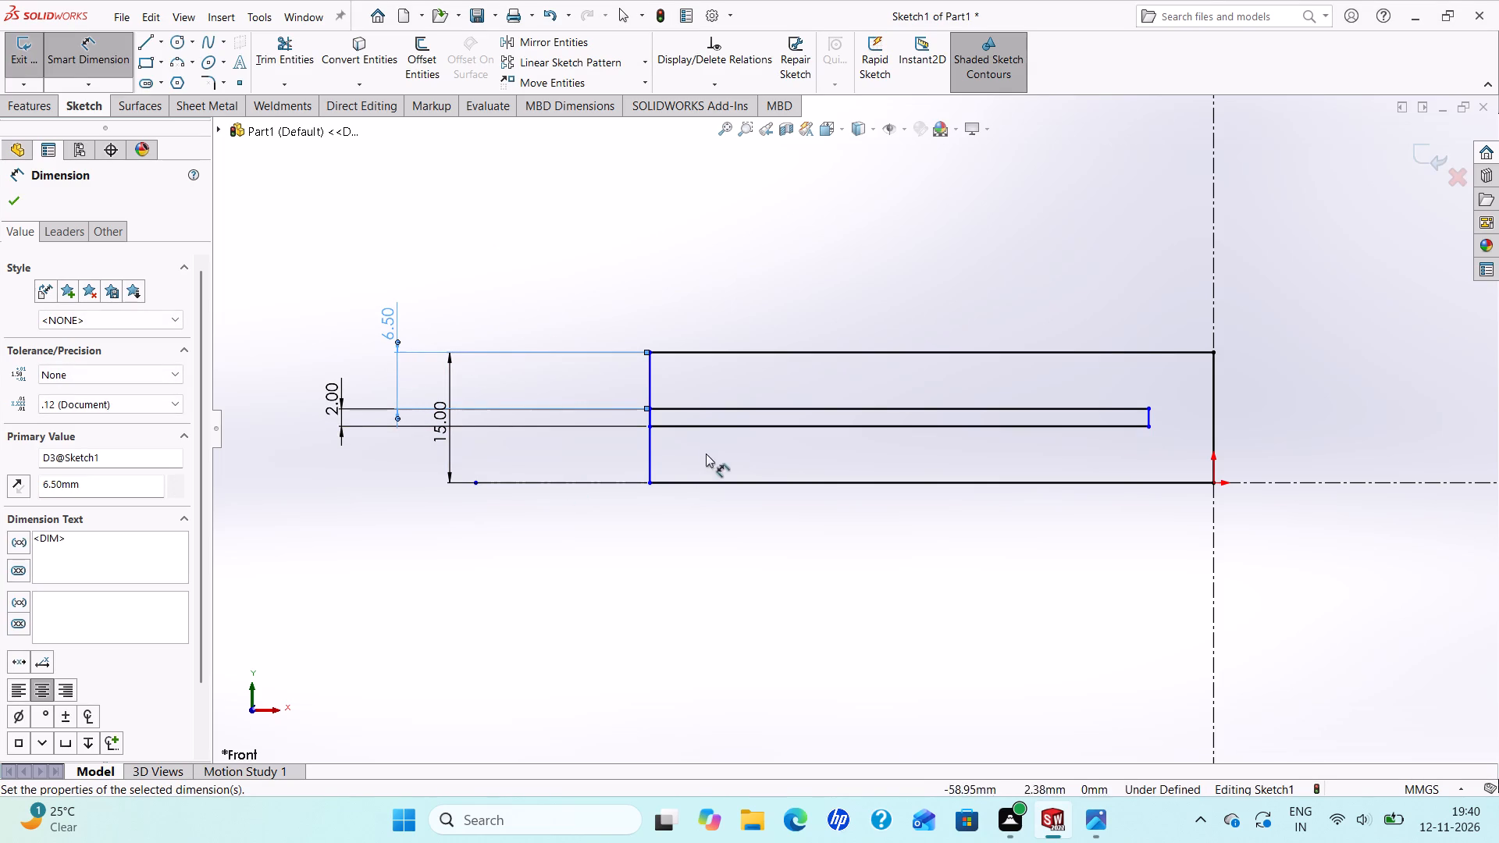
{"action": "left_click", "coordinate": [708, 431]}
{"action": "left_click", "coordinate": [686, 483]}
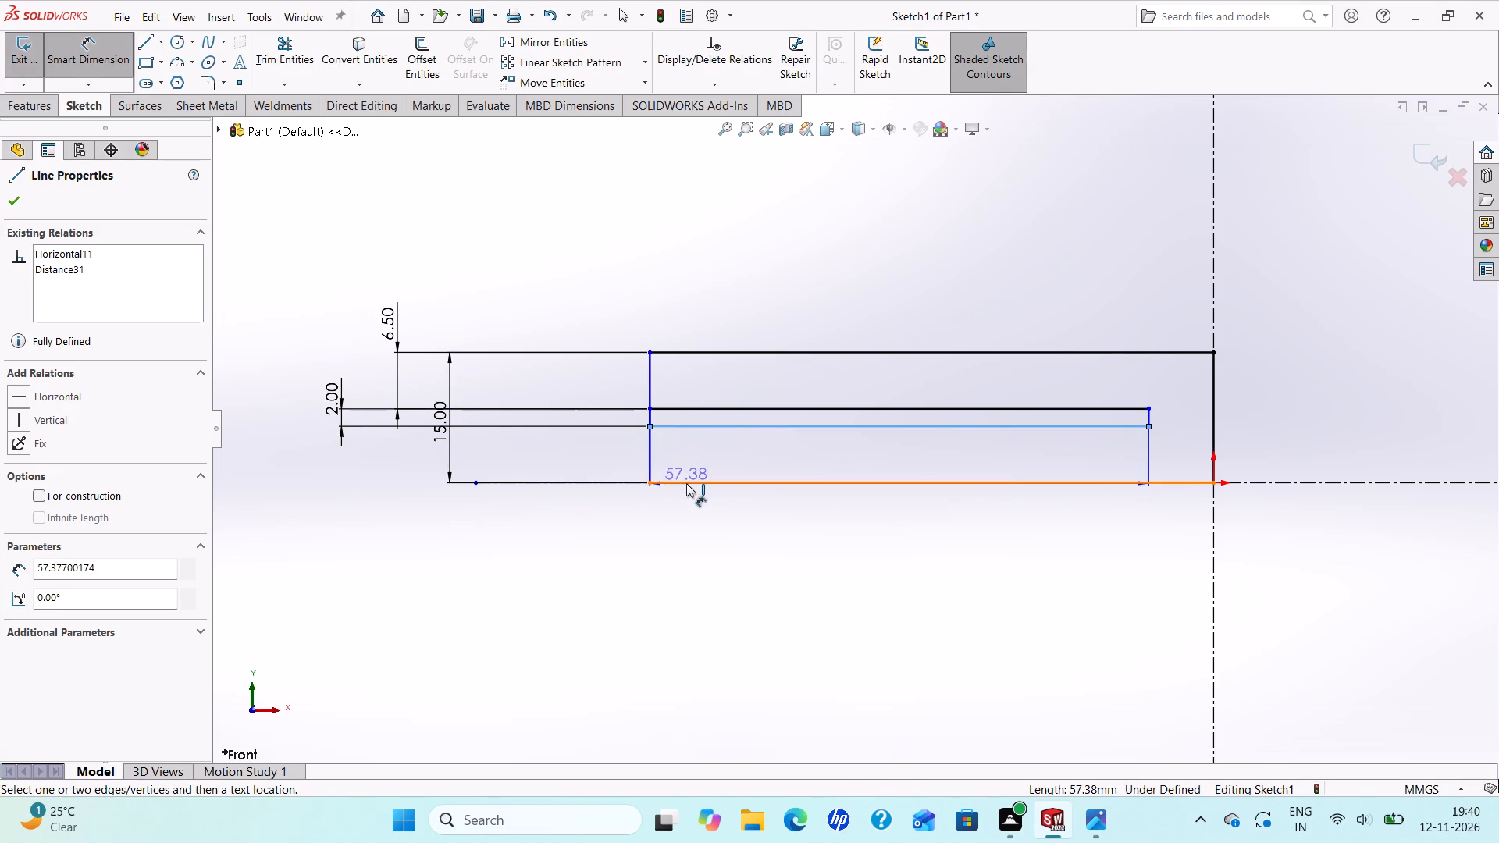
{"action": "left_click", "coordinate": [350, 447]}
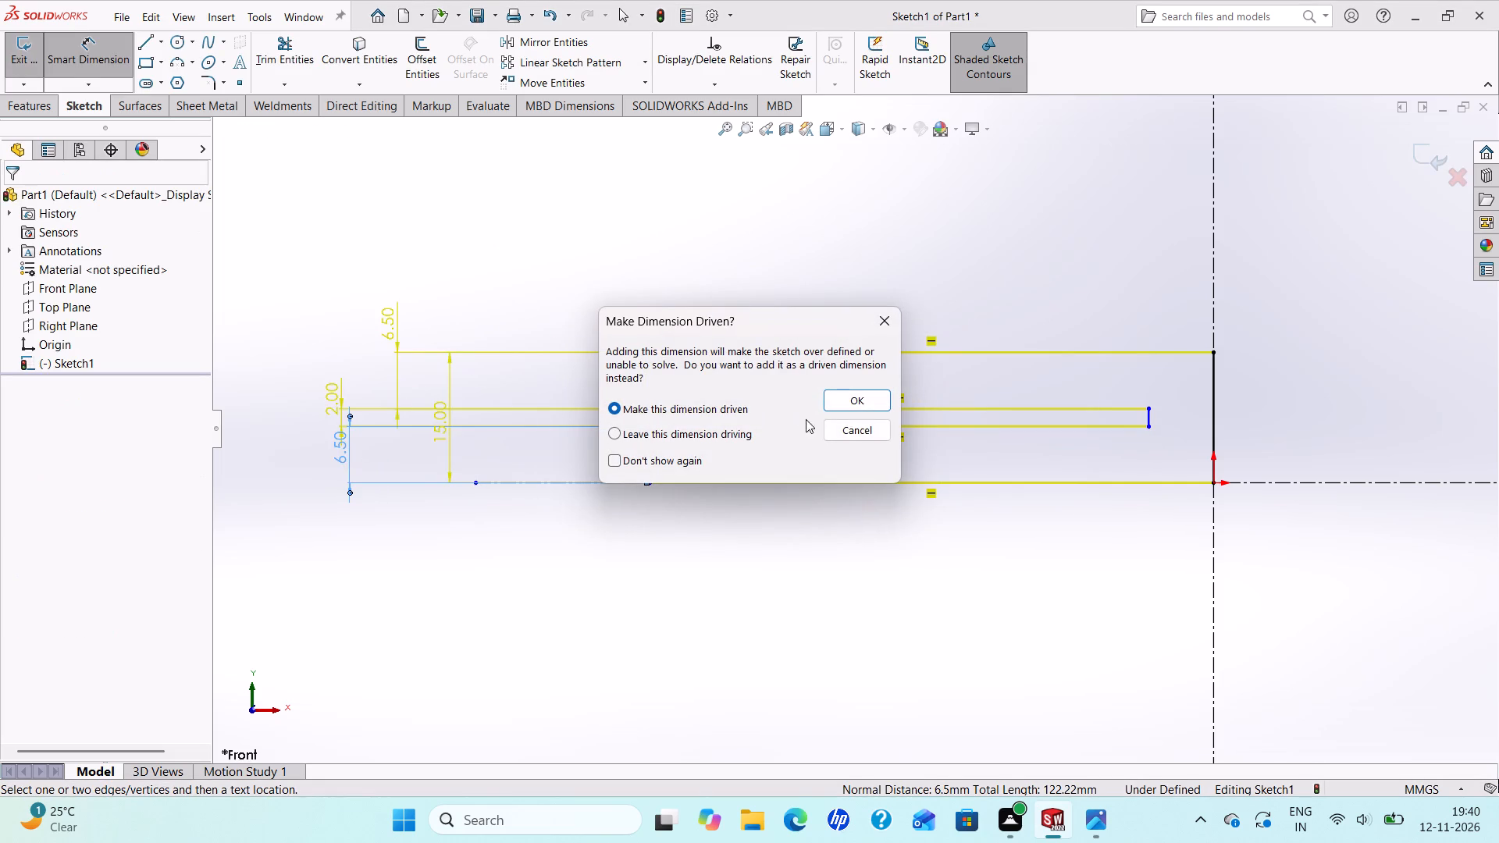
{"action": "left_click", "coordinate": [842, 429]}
Dimension the upper arm's end line 34 mm from the vertical edge at the origin, checking the reference drawing.
{"action": "left_click", "coordinate": [1106, 822]}
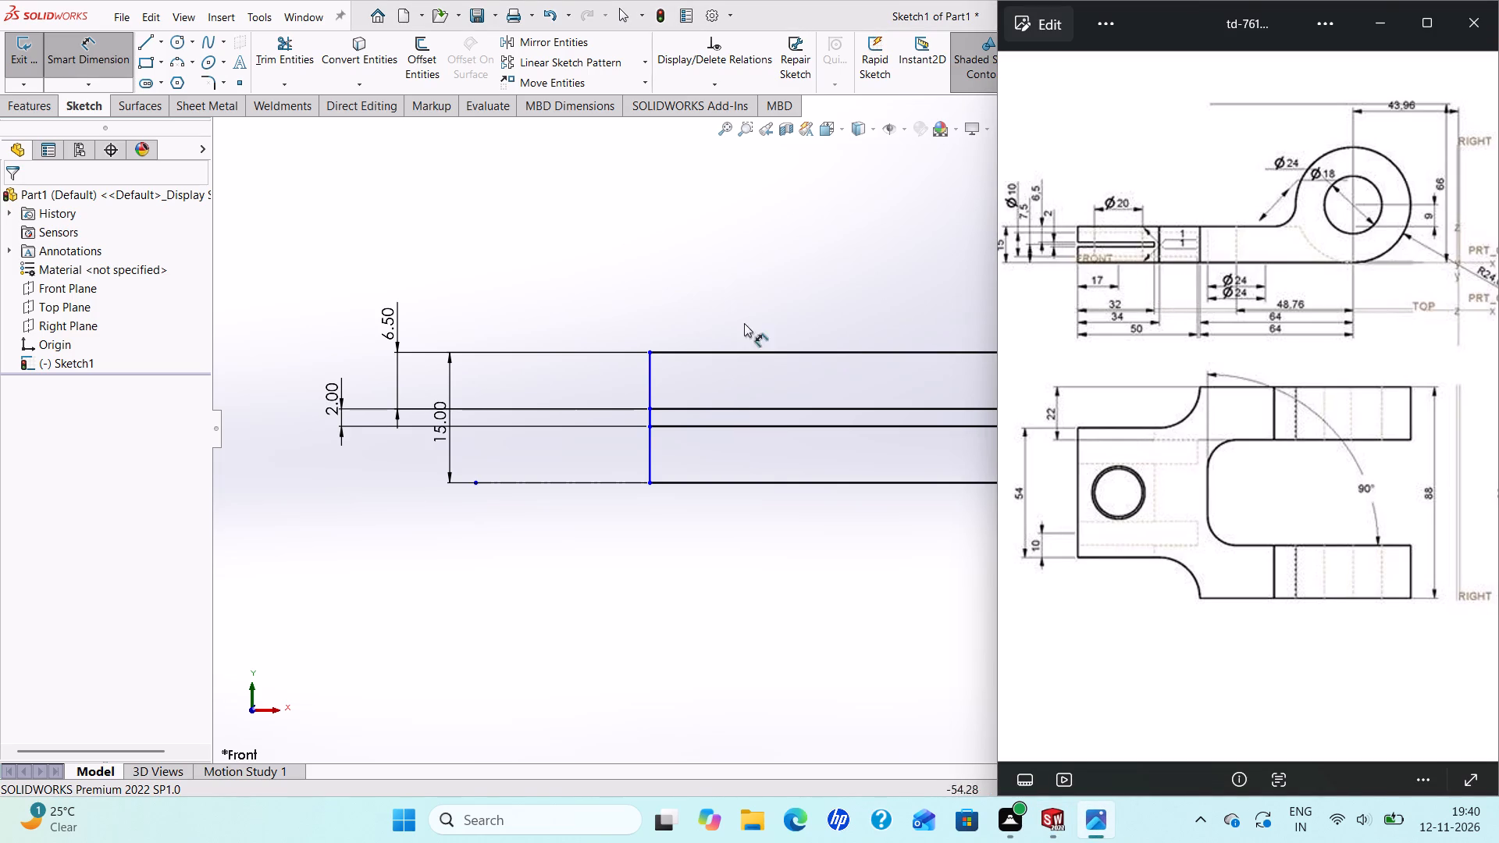
{"action": "left_click", "coordinate": [758, 301]}
{"action": "left_click", "coordinate": [648, 379]}
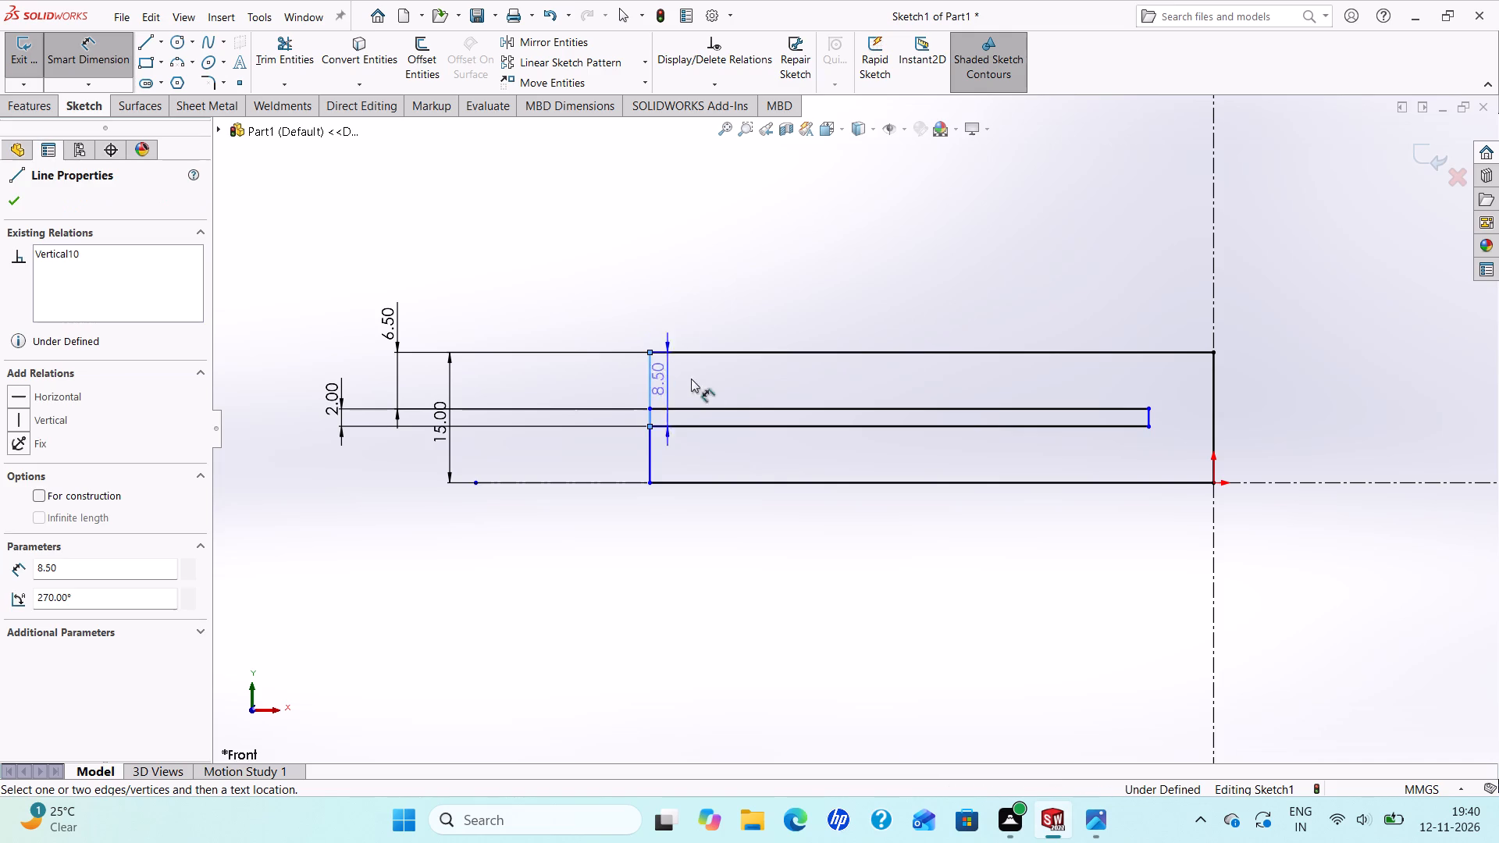
{"action": "left_click", "coordinate": [1217, 420]}
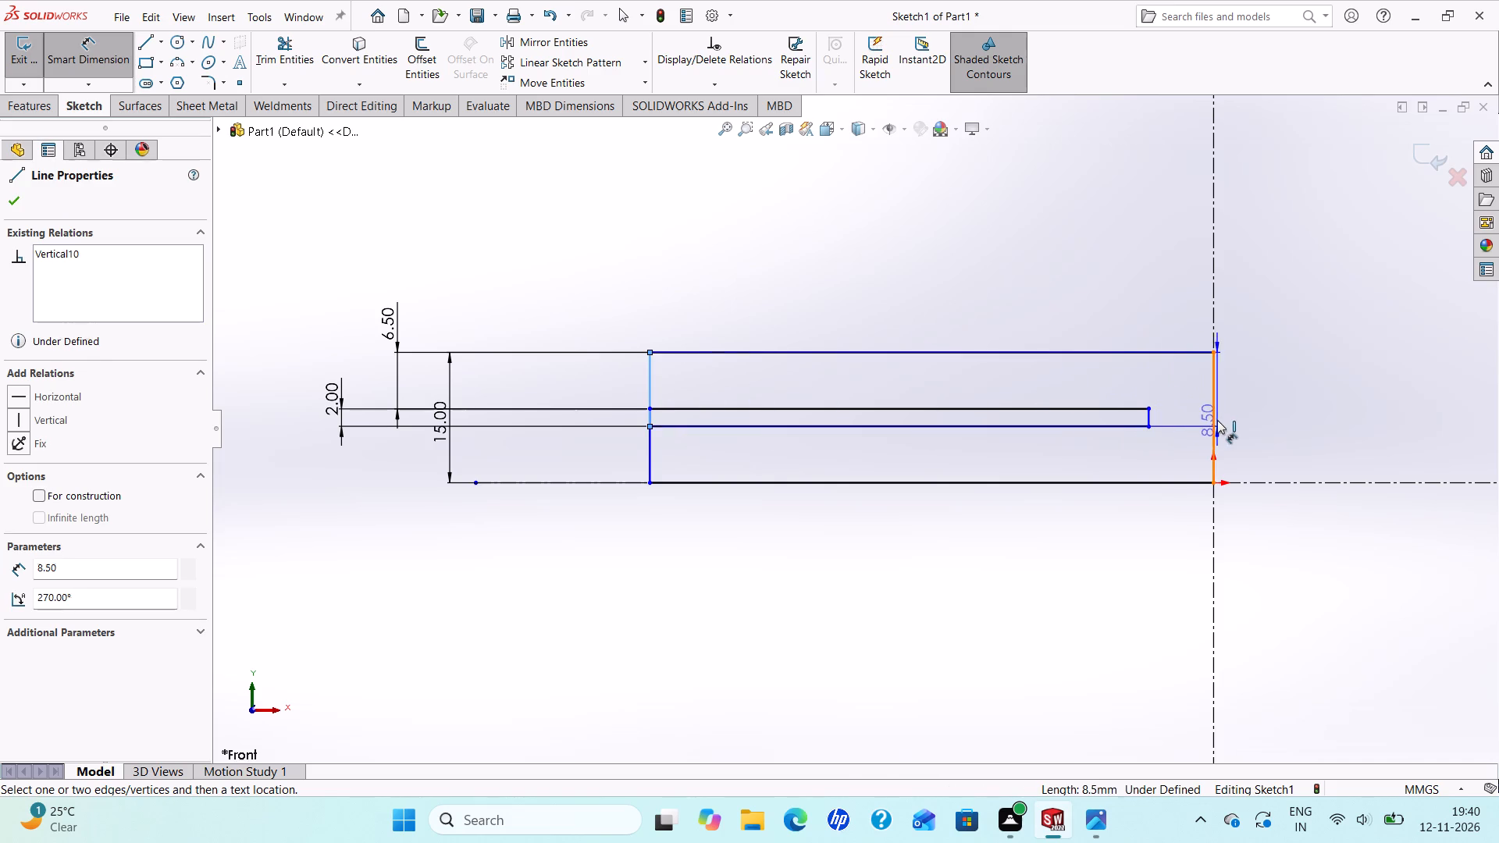
{"action": "left_click", "coordinate": [1130, 274]}
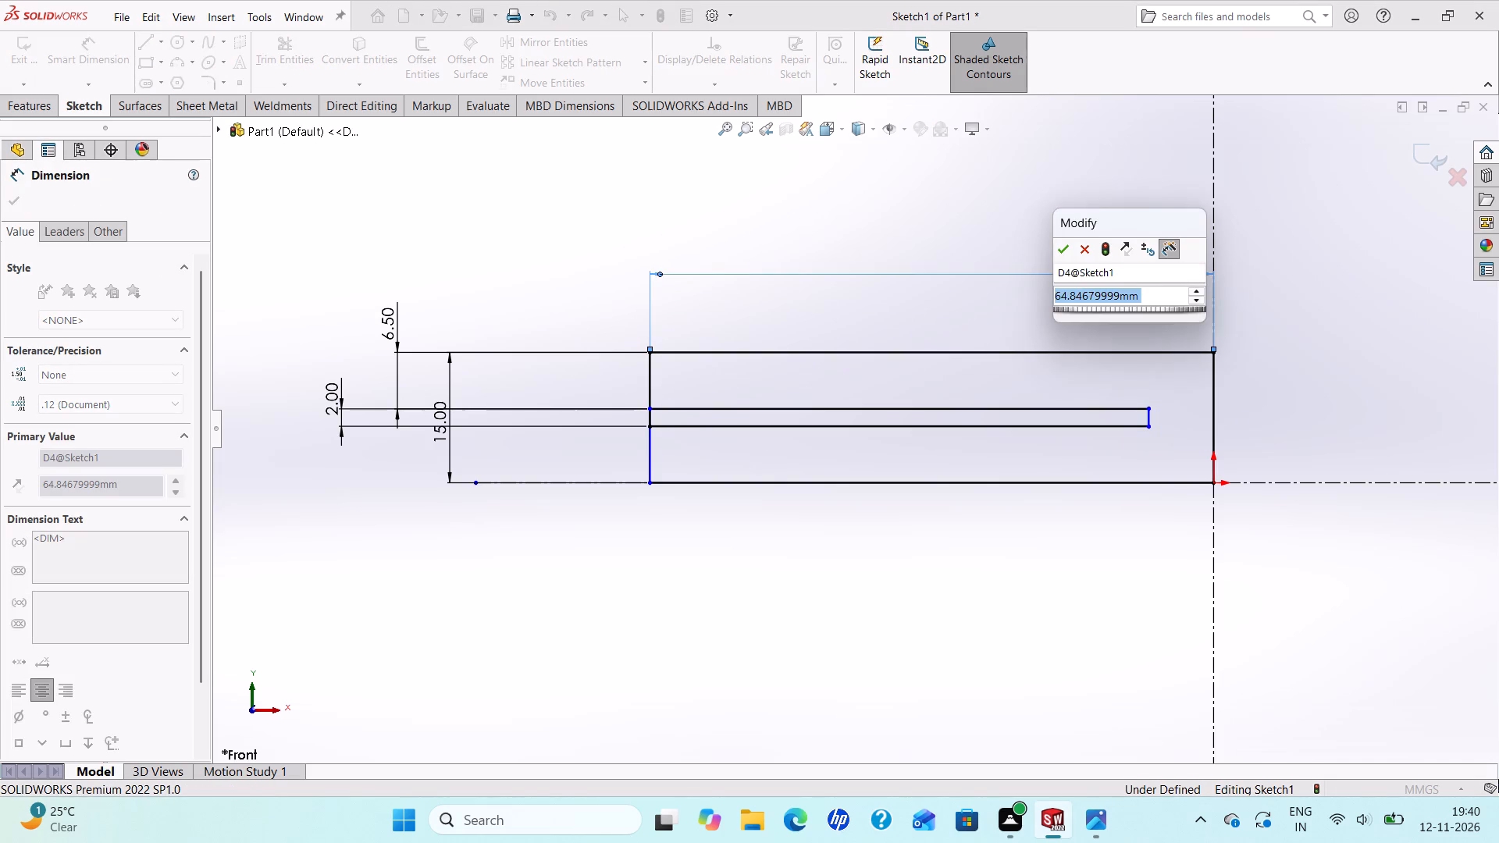
{"action": "type", "text": "34"}
{"action": "key", "text": "Return"}
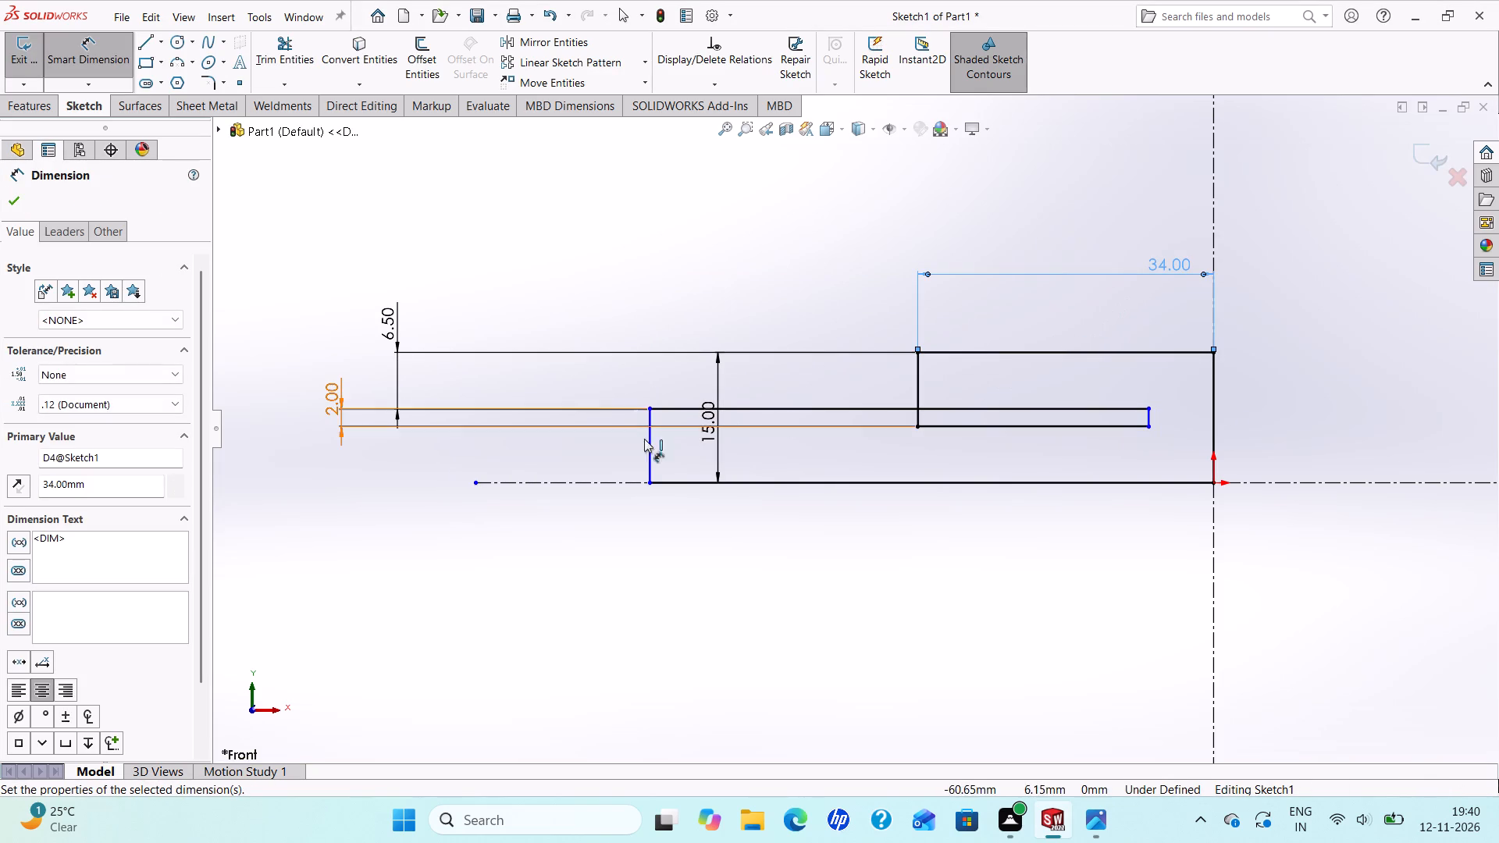
Dimension the lower arm's end line 34 mm from the vertical edge at the origin.
{"action": "left_click", "coordinate": [653, 457]}
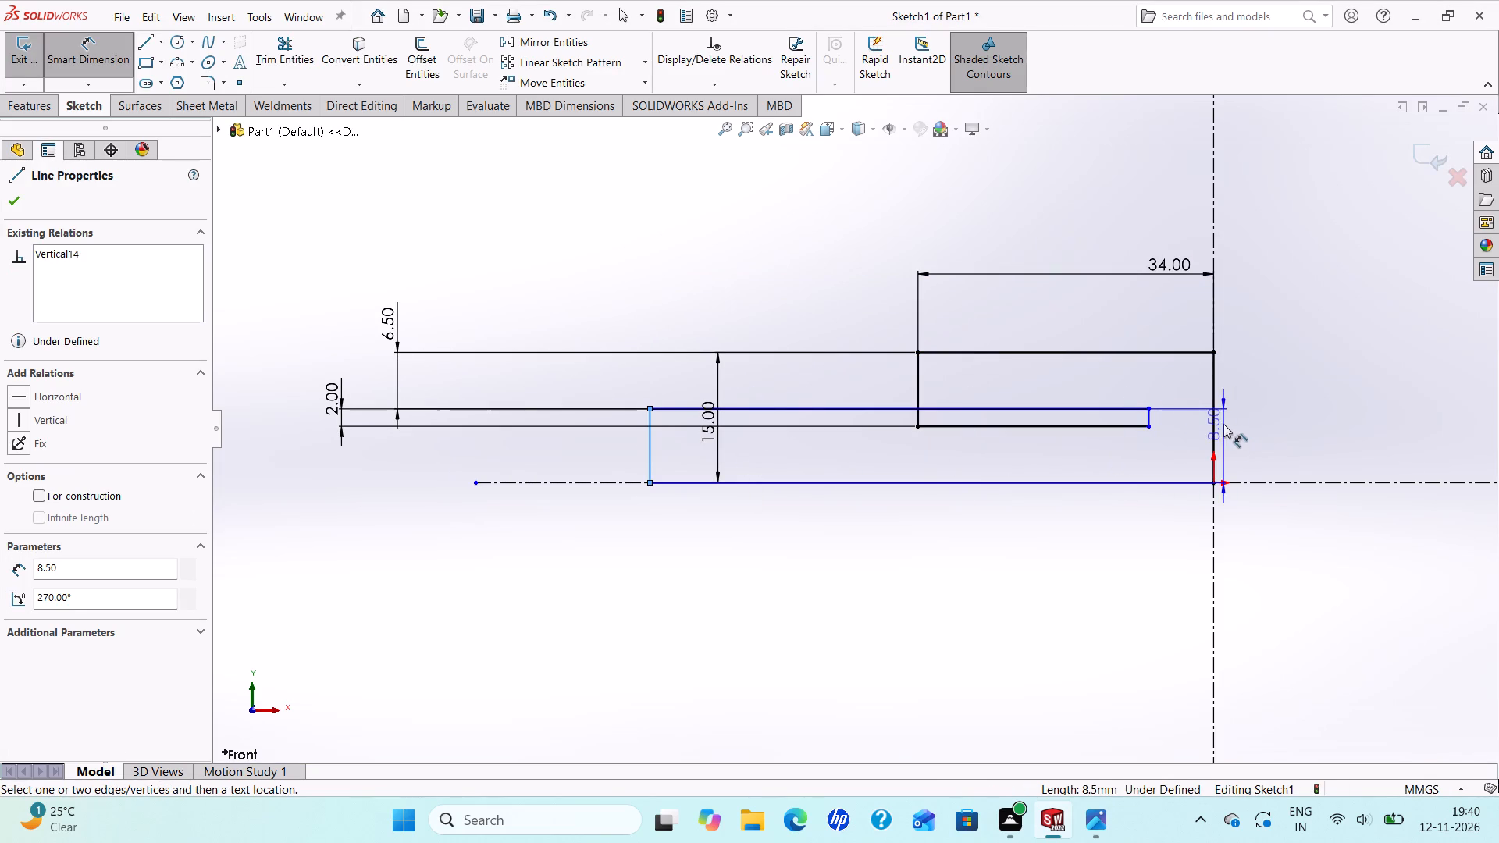
{"action": "left_click", "coordinate": [1214, 418]}
{"action": "left_click", "coordinate": [1150, 525]}
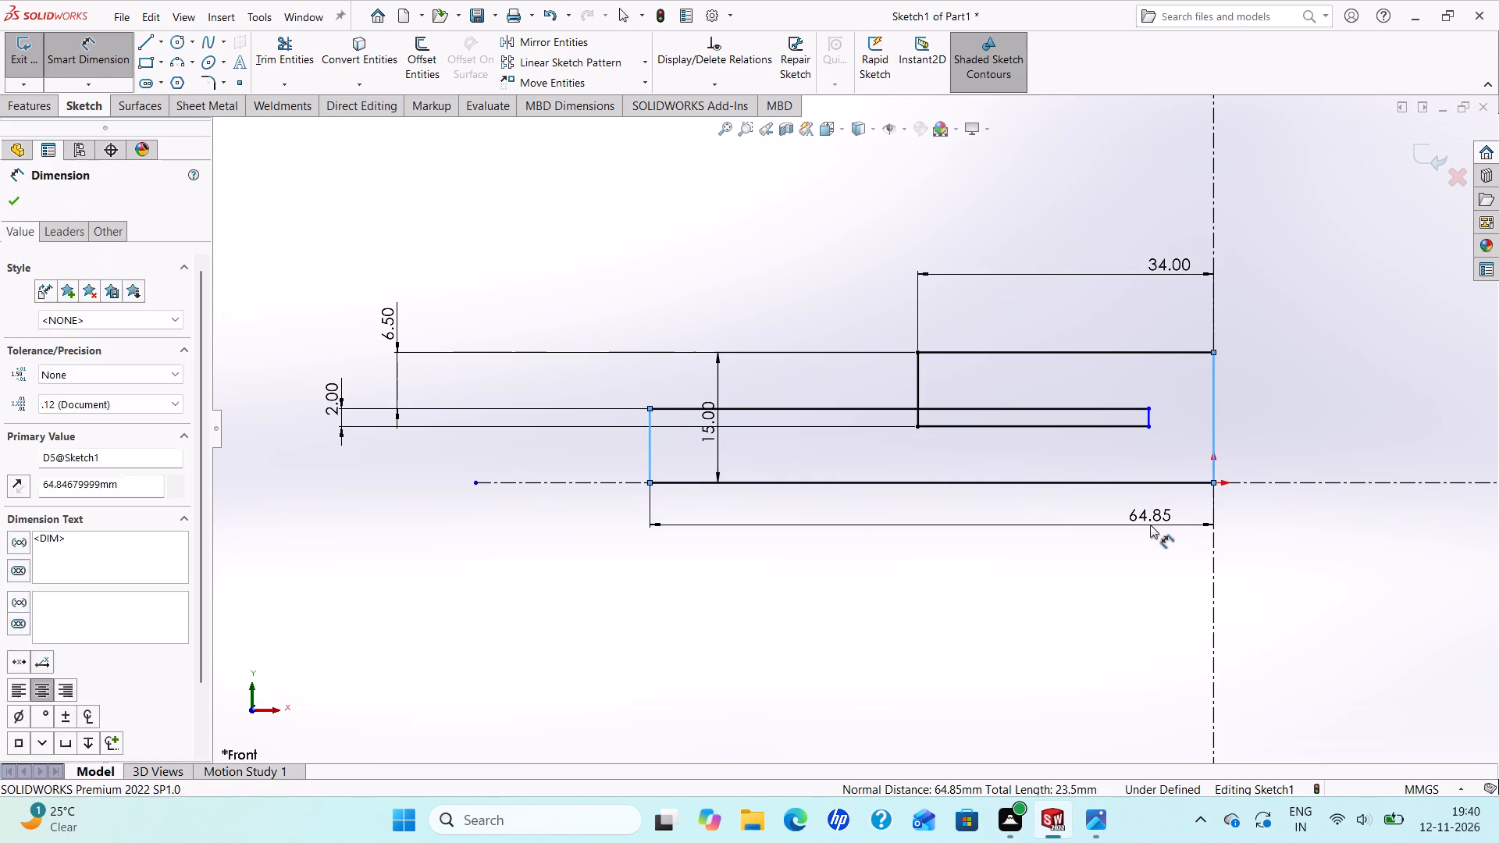
{"action": "key", "text": "3"}
{"action": "key", "text": "4"}
{"action": "key", "text": "Return"}
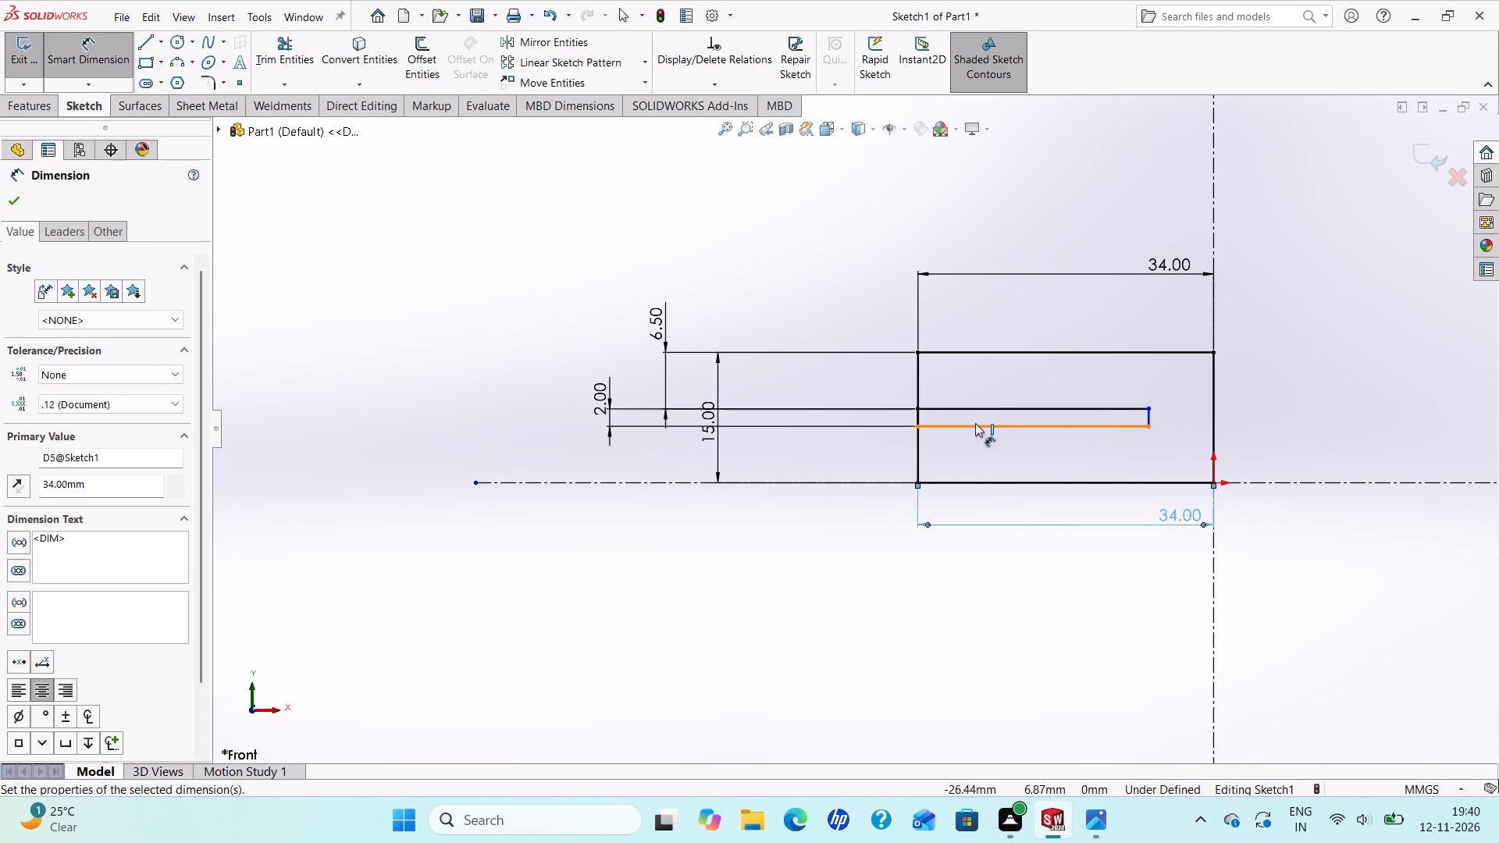
Dimension the slot's closed end 2 mm from the vertical edge at the origin.
{"action": "scroll", "coordinate": [1112, 427], "scroll_direction": "down", "scroll_amount": 3}
{"action": "left_click", "coordinate": [1127, 411]}
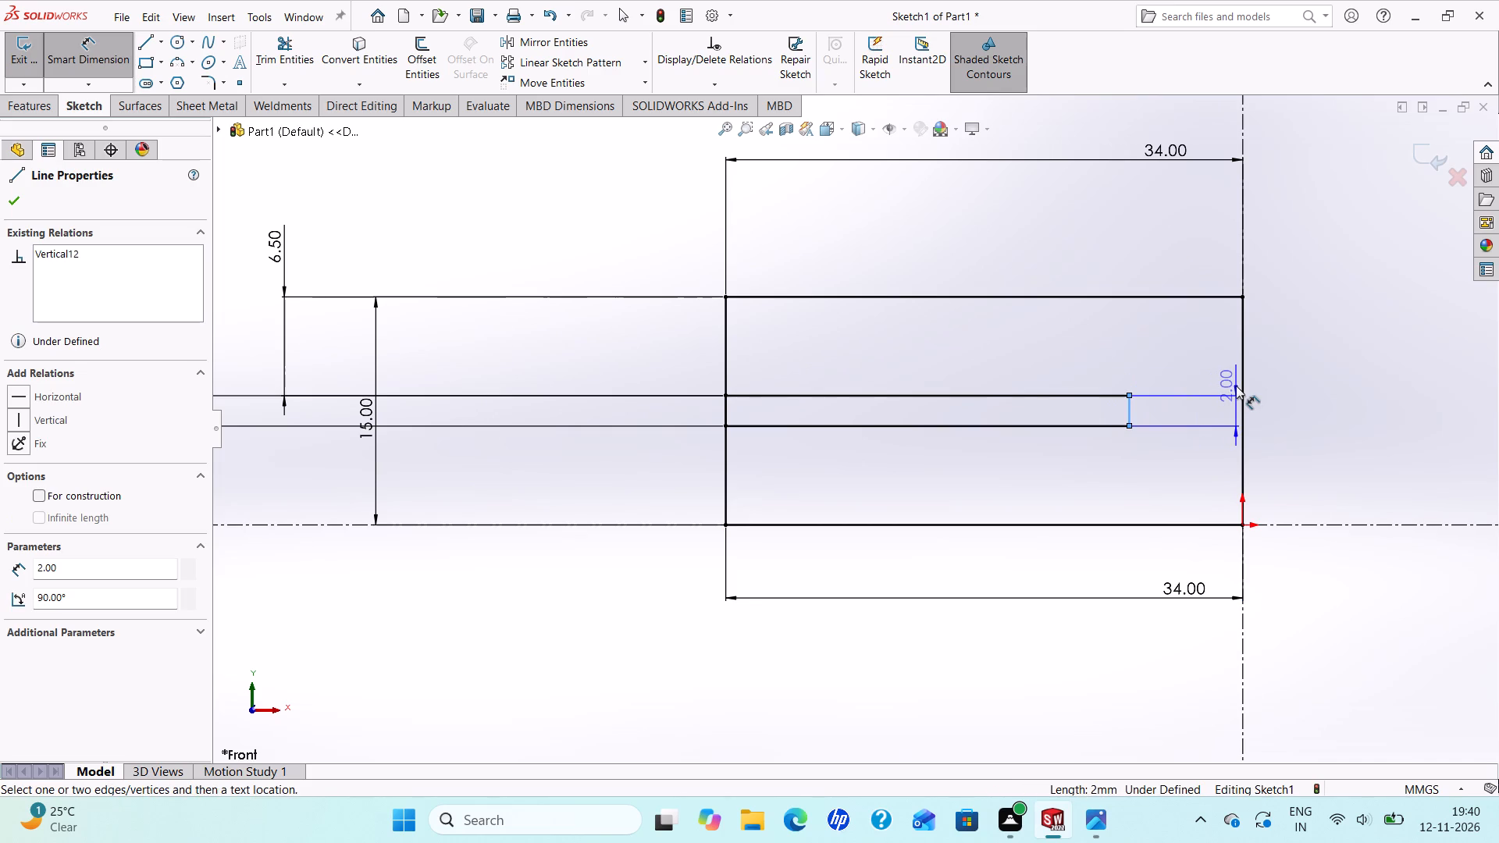
{"action": "left_click", "coordinate": [1239, 388]}
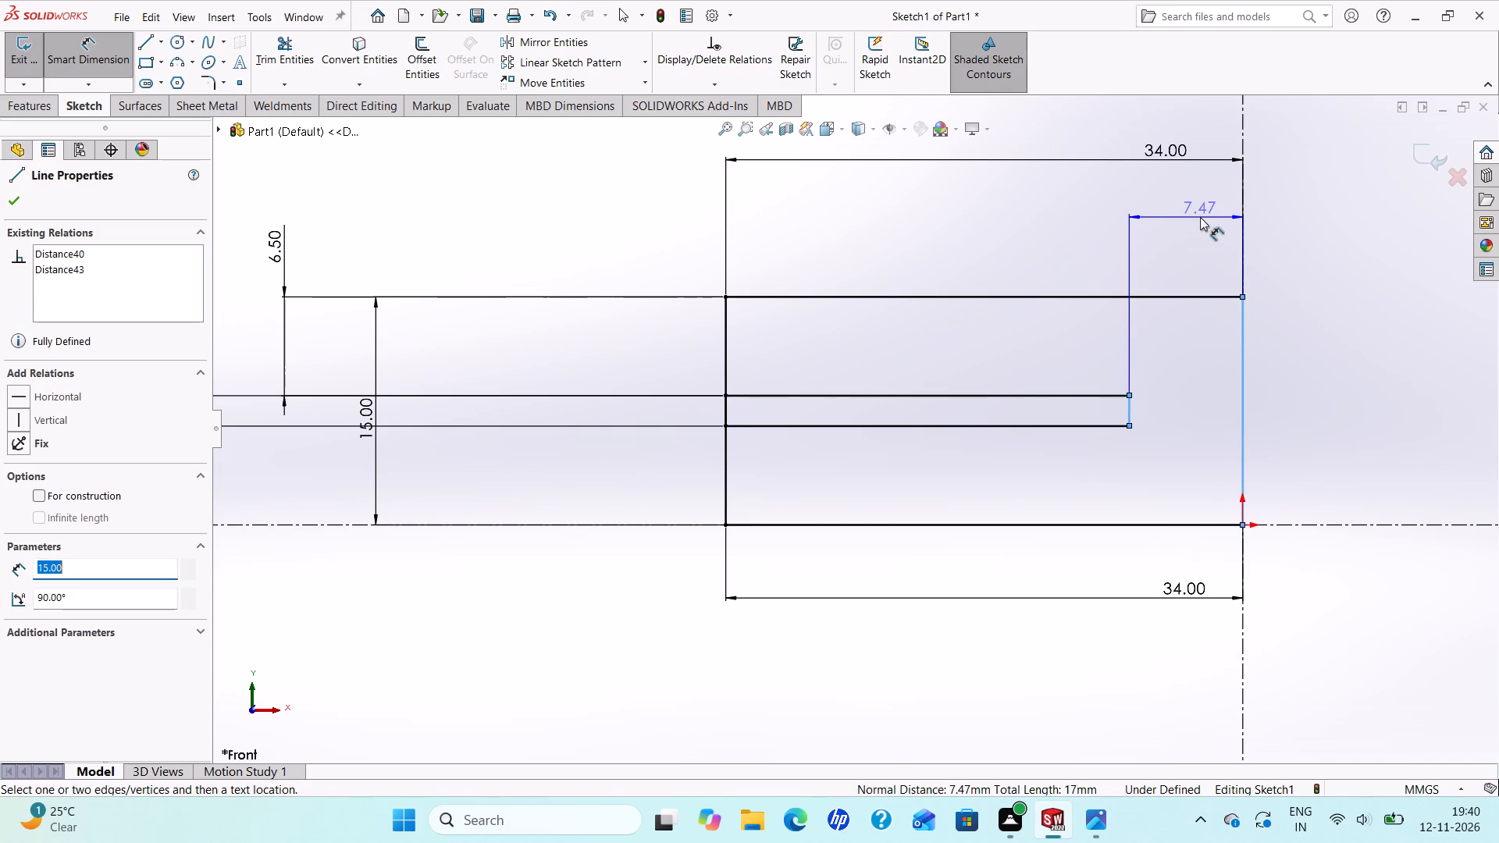
{"action": "left_click", "coordinate": [1200, 216]}
{"action": "key", "text": "2"}
{"action": "key", "text": "Return"}
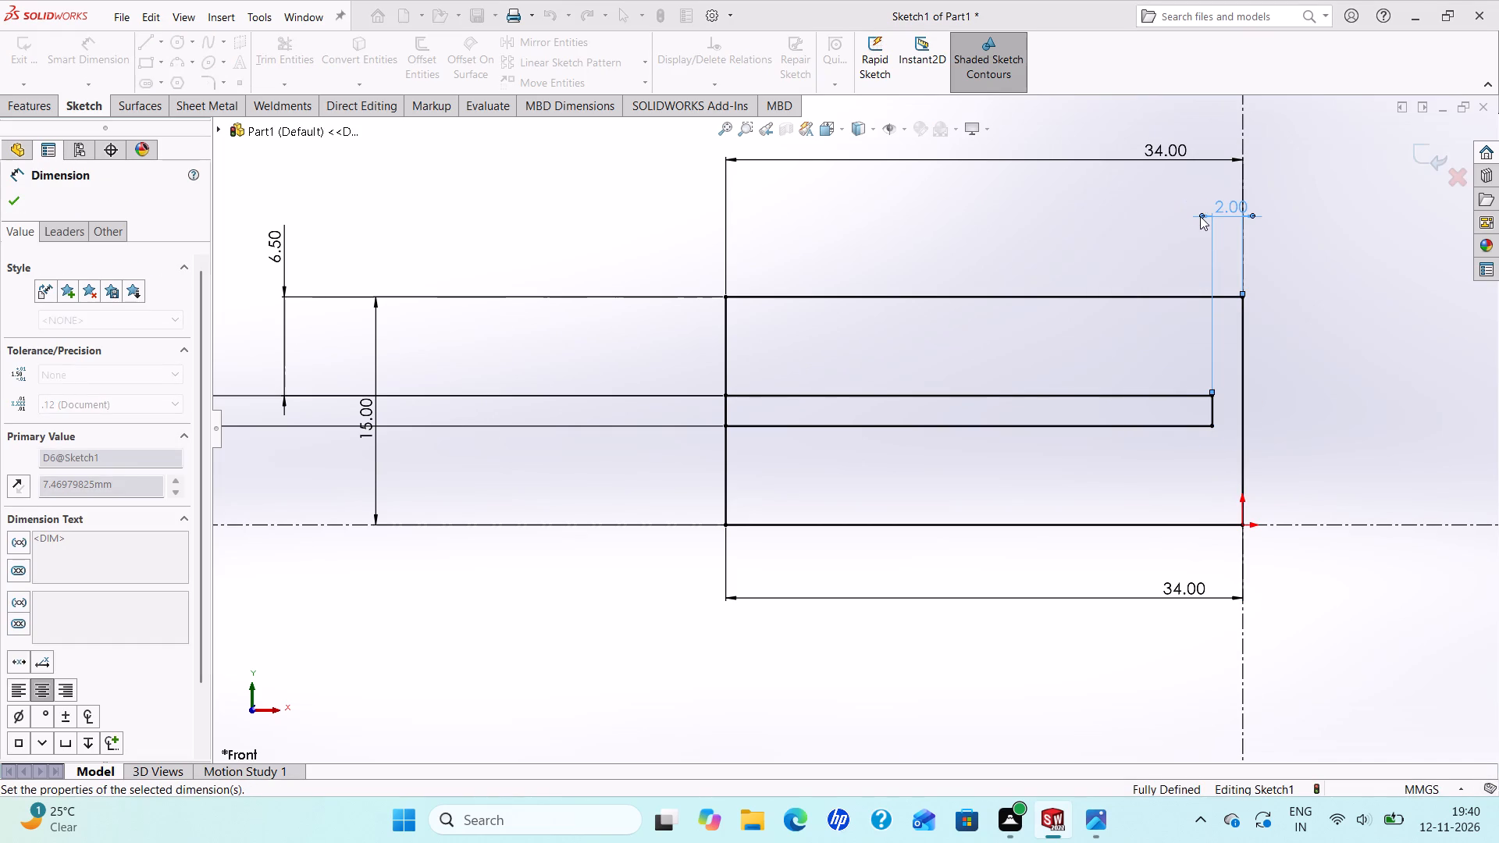
{"action": "left_click", "coordinate": [22, 205]}
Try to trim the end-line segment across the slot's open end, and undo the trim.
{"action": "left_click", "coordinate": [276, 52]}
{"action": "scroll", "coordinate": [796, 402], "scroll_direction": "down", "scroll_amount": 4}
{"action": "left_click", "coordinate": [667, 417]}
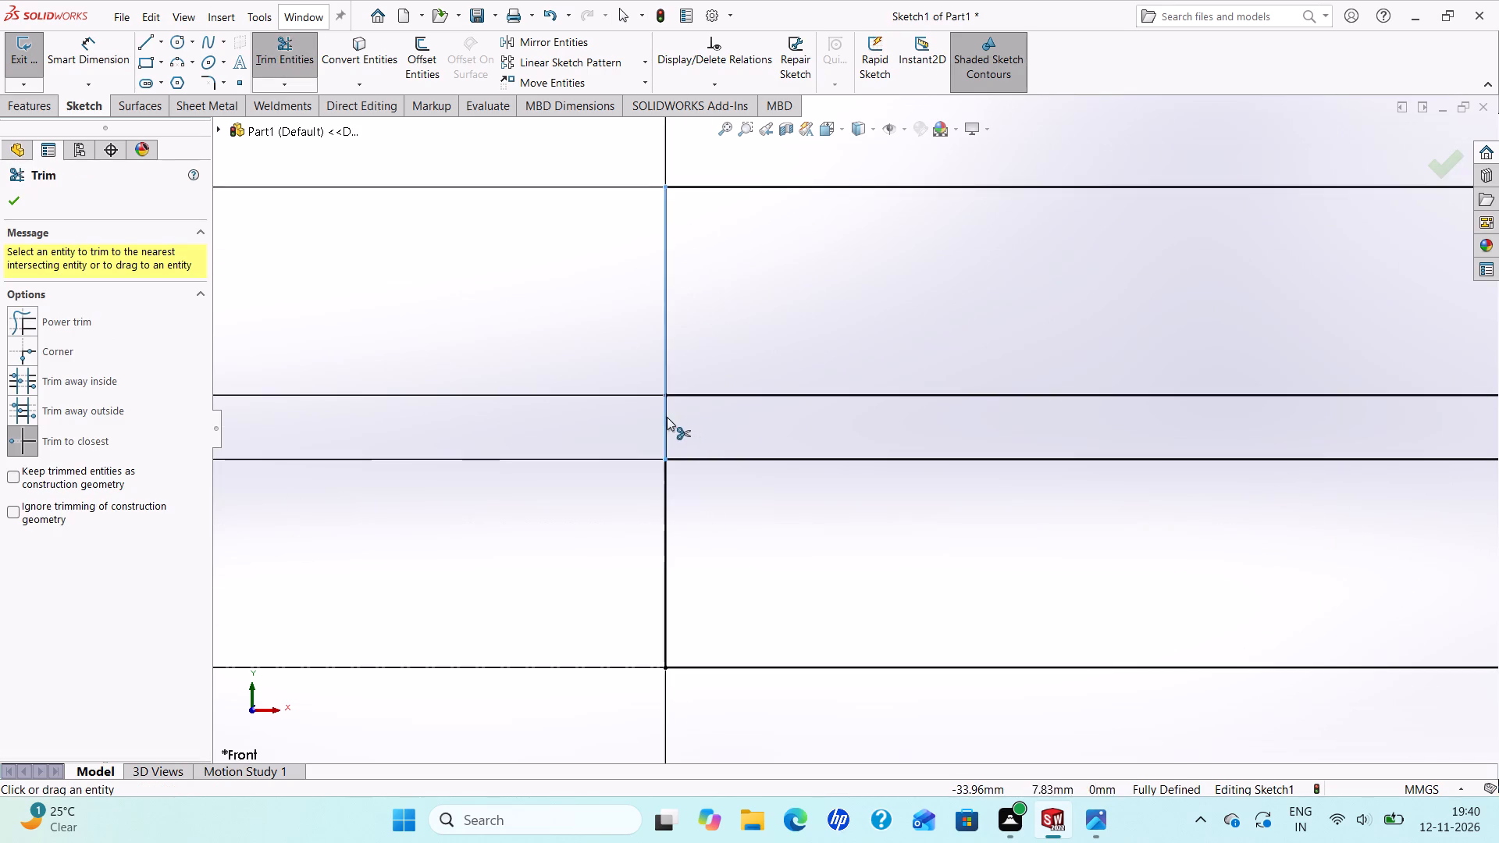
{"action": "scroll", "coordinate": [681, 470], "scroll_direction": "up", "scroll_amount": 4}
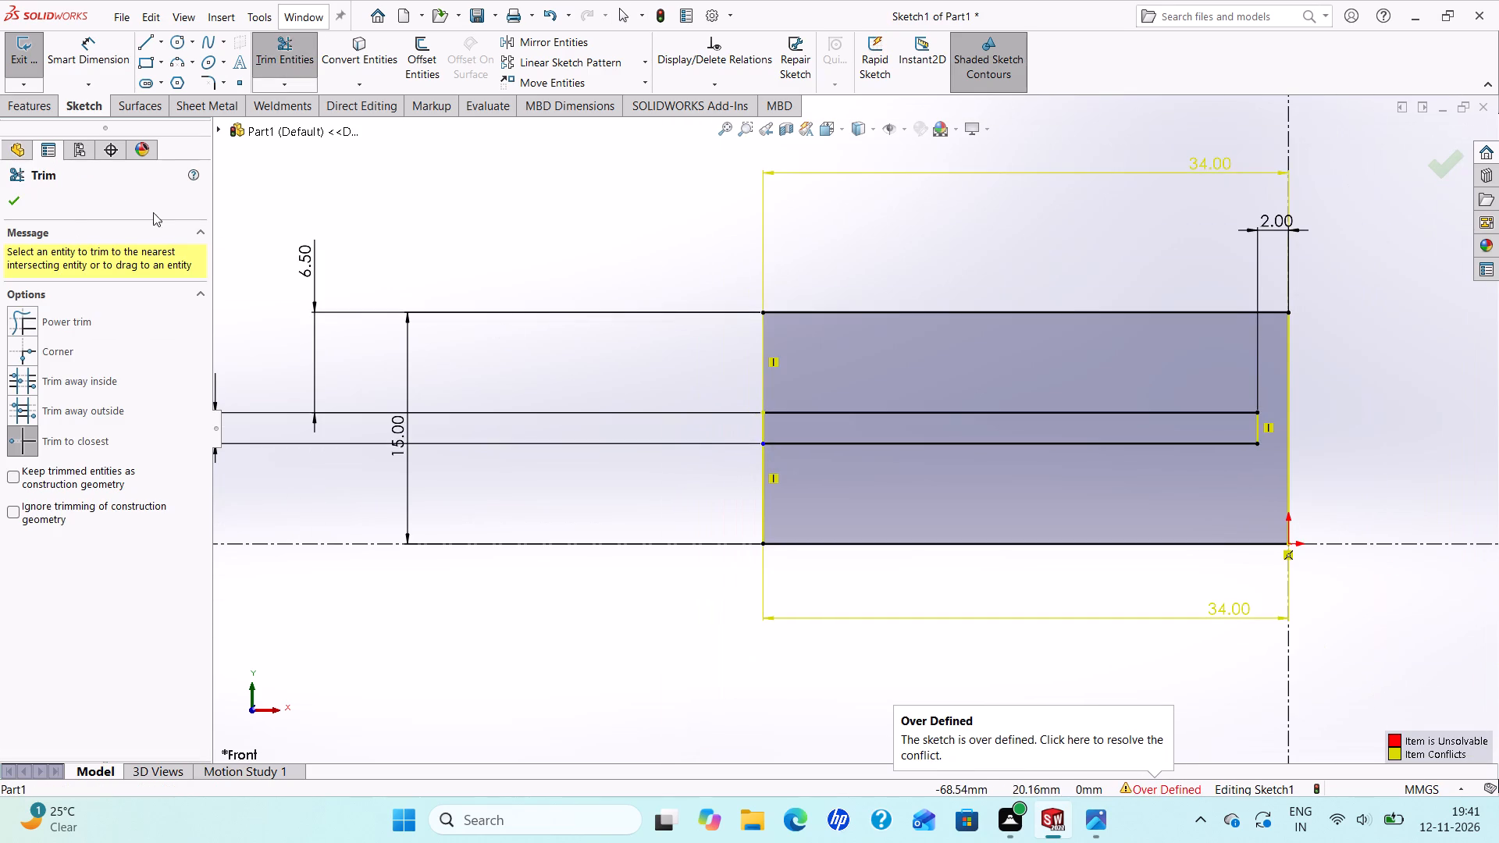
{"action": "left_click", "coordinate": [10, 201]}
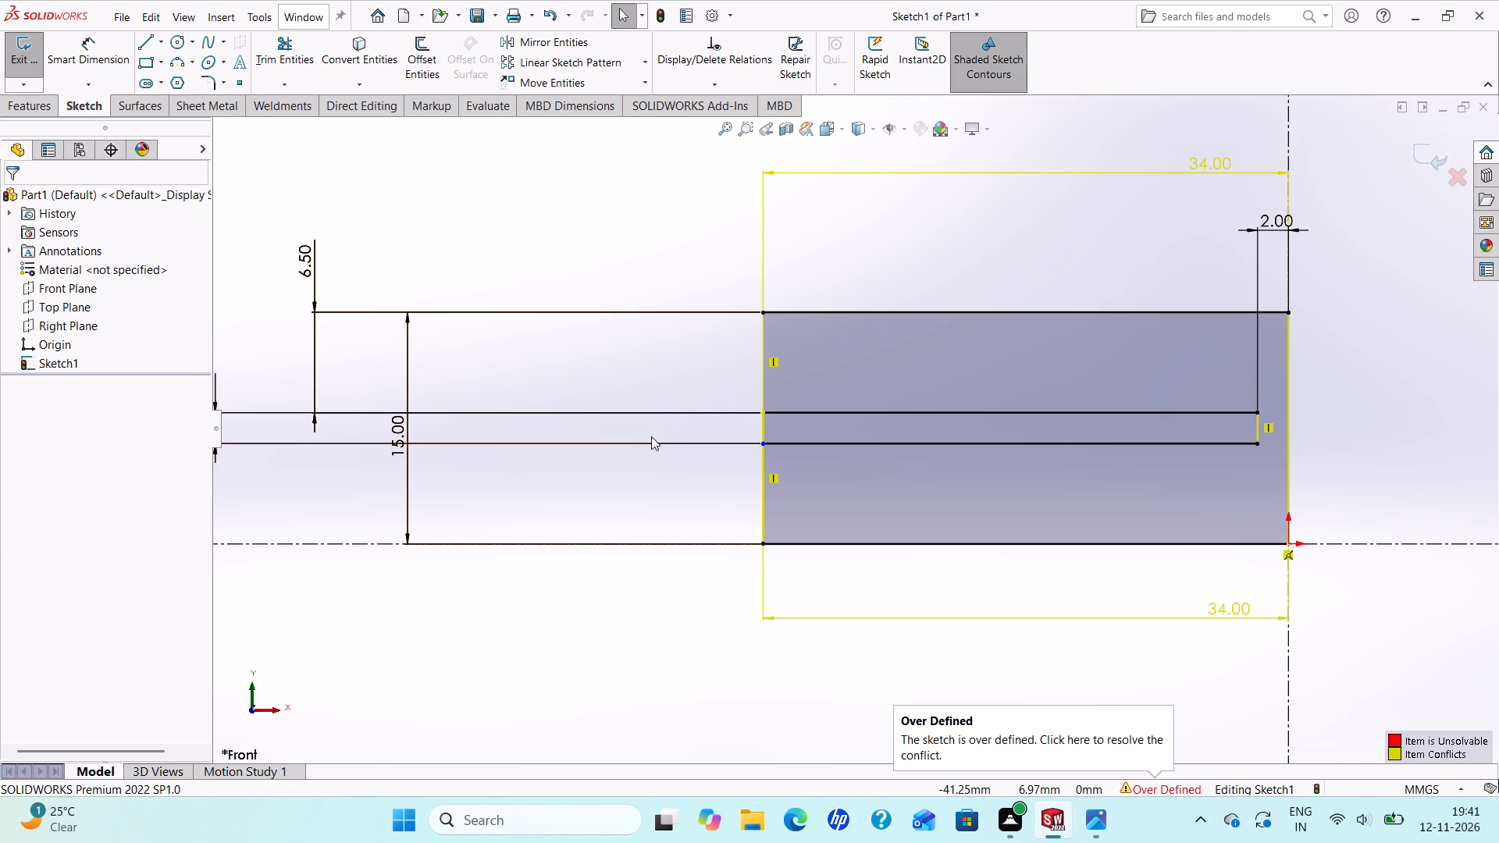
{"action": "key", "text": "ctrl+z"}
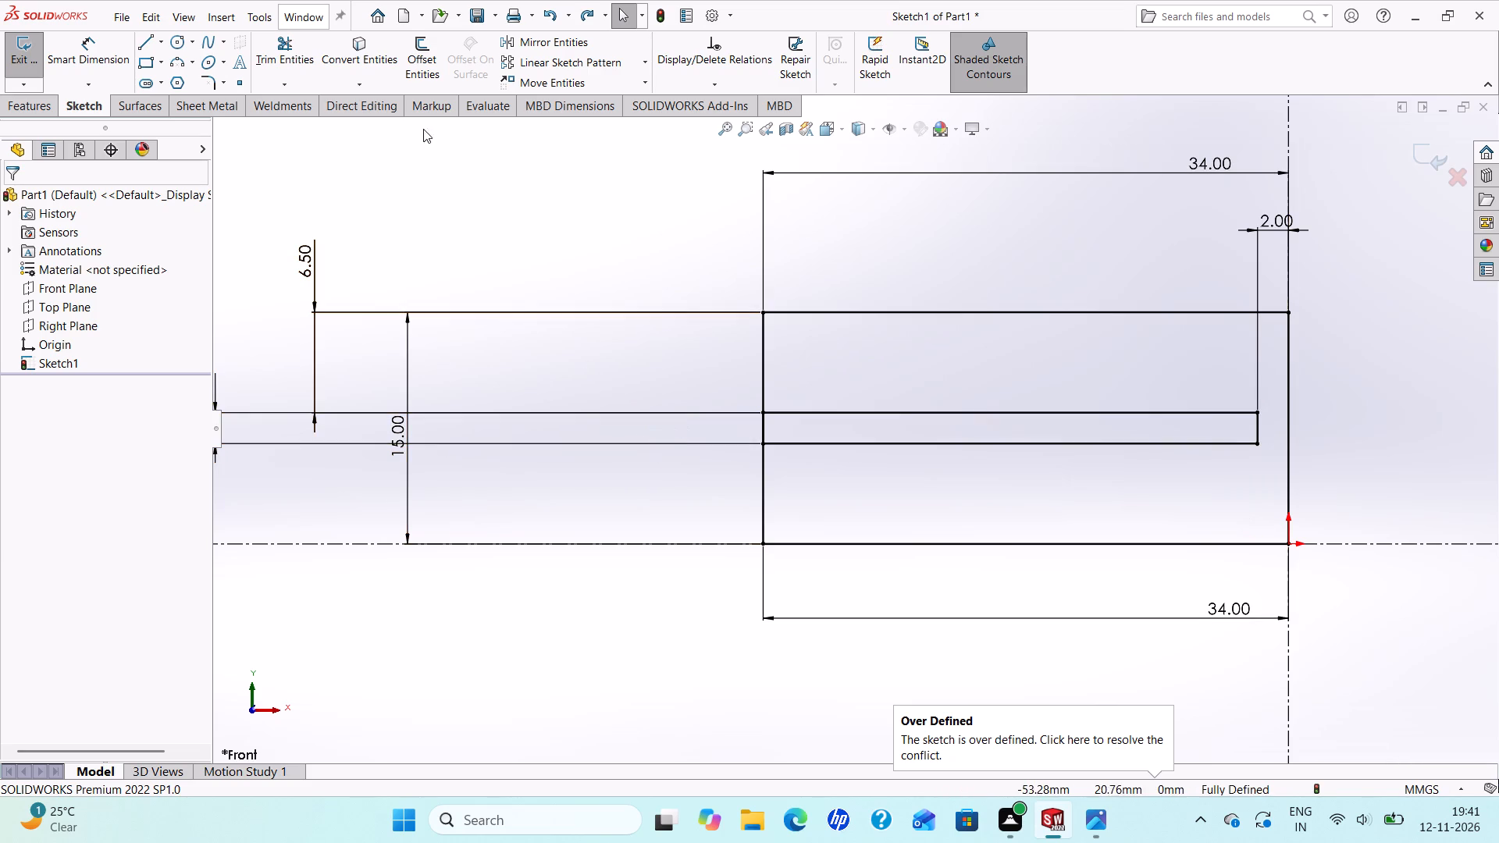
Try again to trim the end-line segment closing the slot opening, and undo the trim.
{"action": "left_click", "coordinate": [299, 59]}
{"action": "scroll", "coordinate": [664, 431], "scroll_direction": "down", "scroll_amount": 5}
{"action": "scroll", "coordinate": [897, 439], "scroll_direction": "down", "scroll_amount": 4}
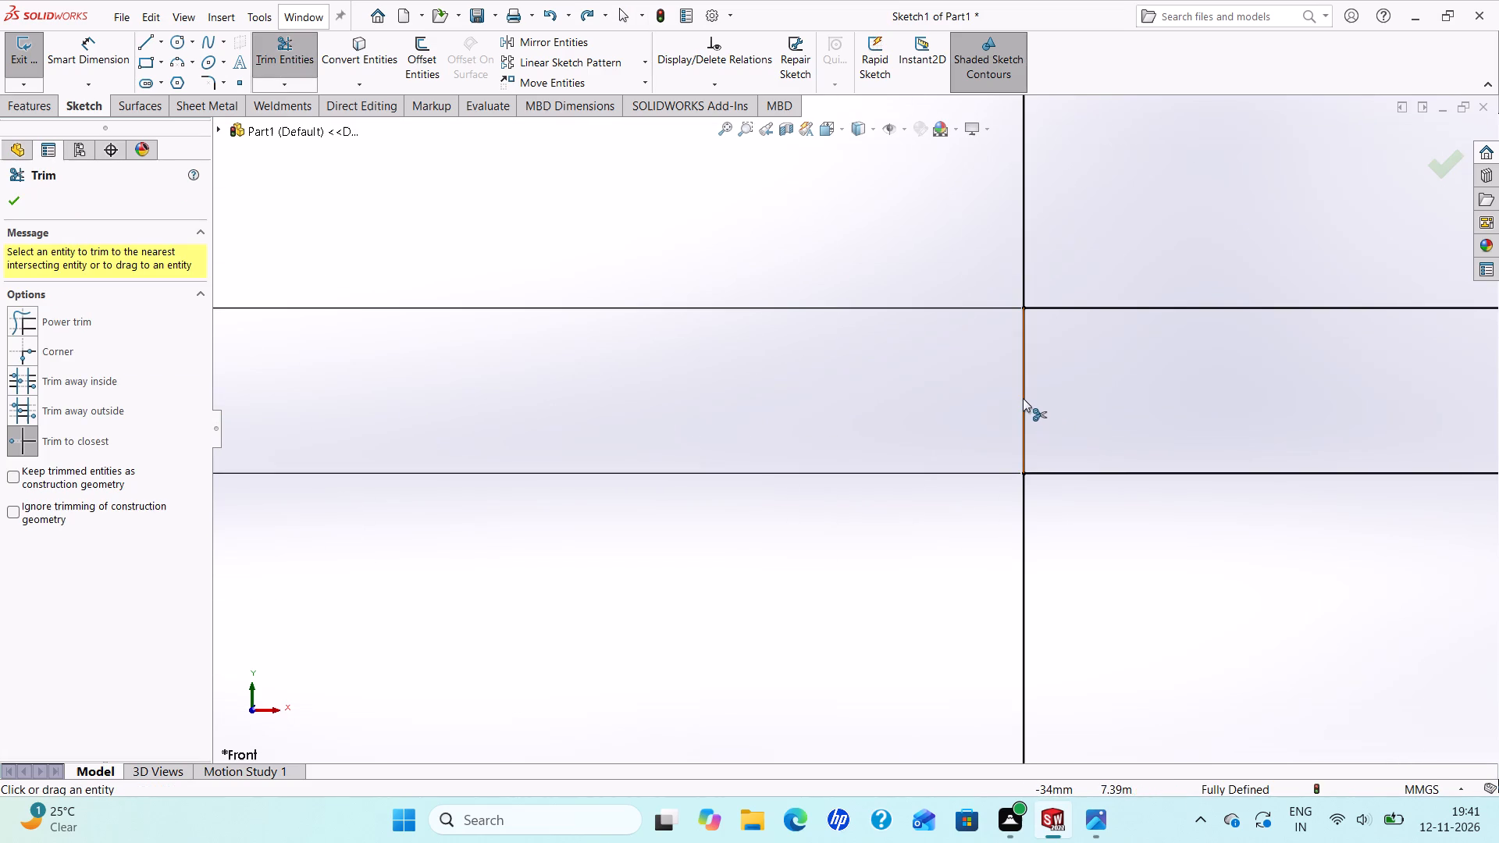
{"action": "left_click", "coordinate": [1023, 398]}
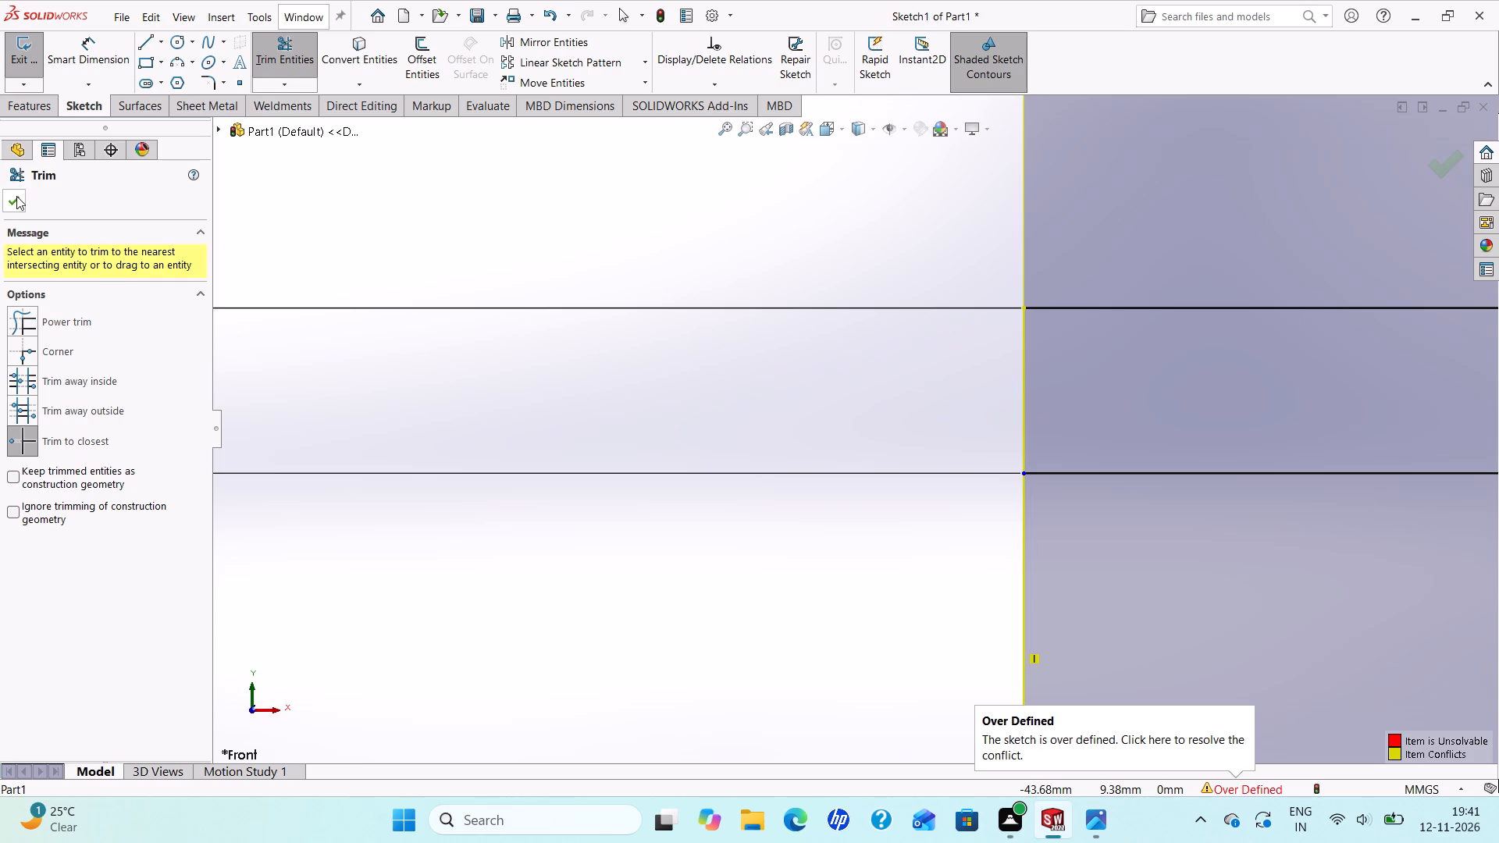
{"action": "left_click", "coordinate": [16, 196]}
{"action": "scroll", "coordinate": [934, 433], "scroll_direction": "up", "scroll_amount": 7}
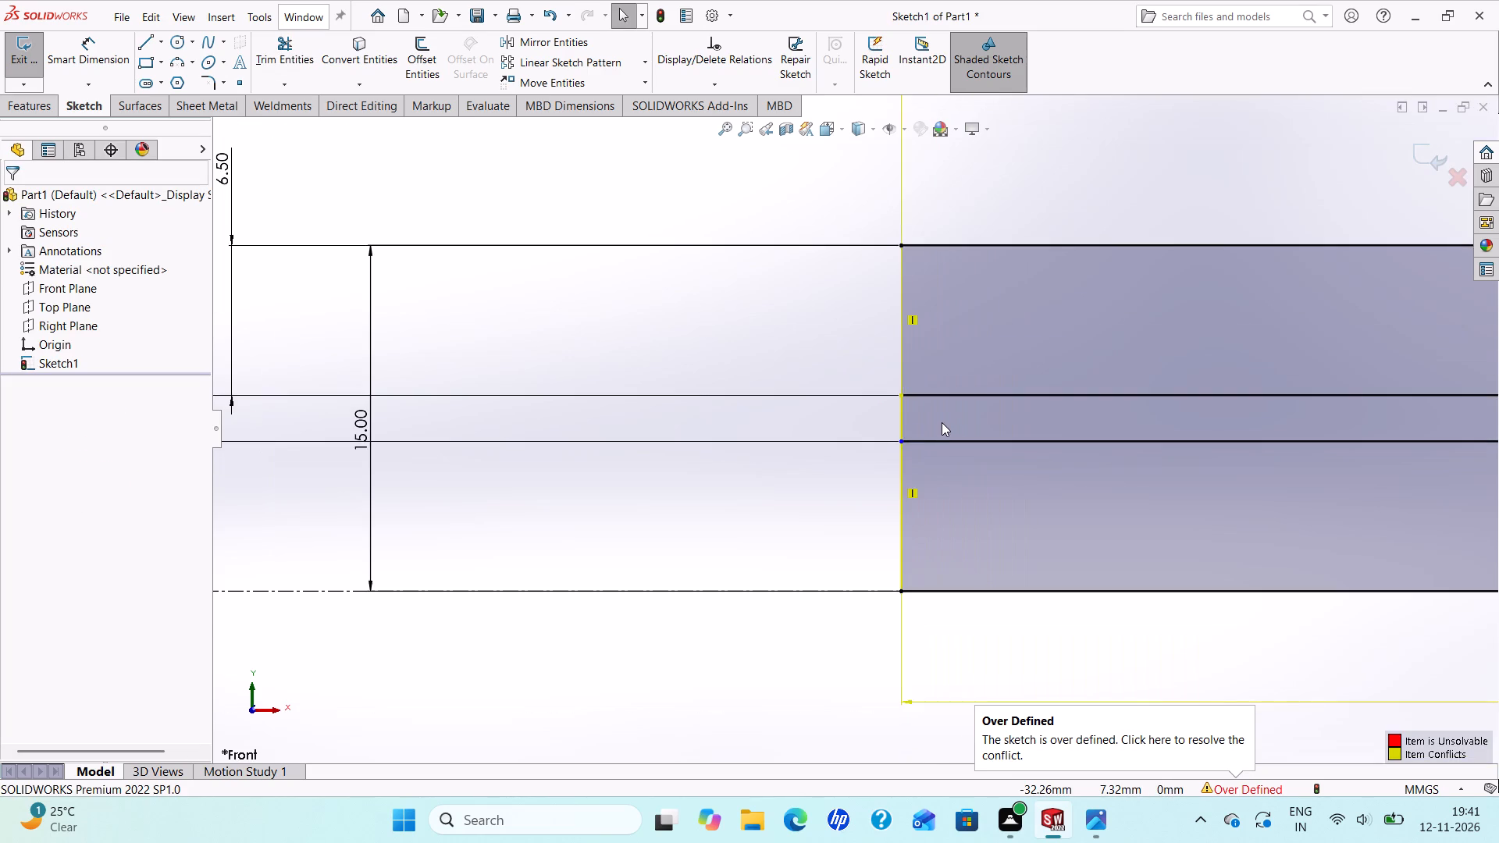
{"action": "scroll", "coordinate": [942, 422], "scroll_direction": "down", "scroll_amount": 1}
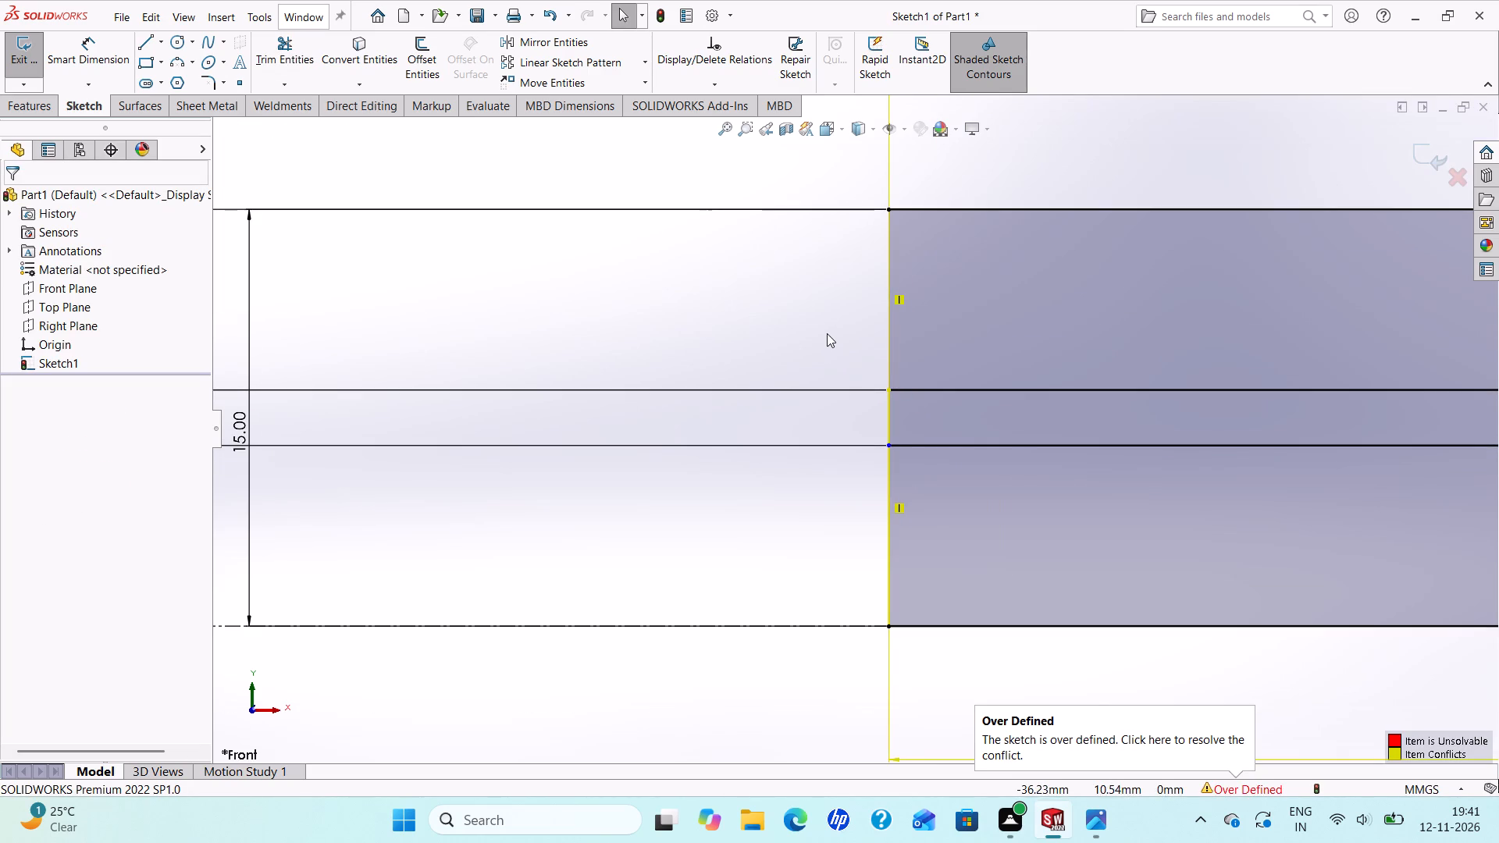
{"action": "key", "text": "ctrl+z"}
Delete the two overlapping vertical end lines at the slot's open end, along with their associated dimensions.
{"action": "scroll", "coordinate": [1020, 375], "scroll_direction": "up", "scroll_amount": 3}
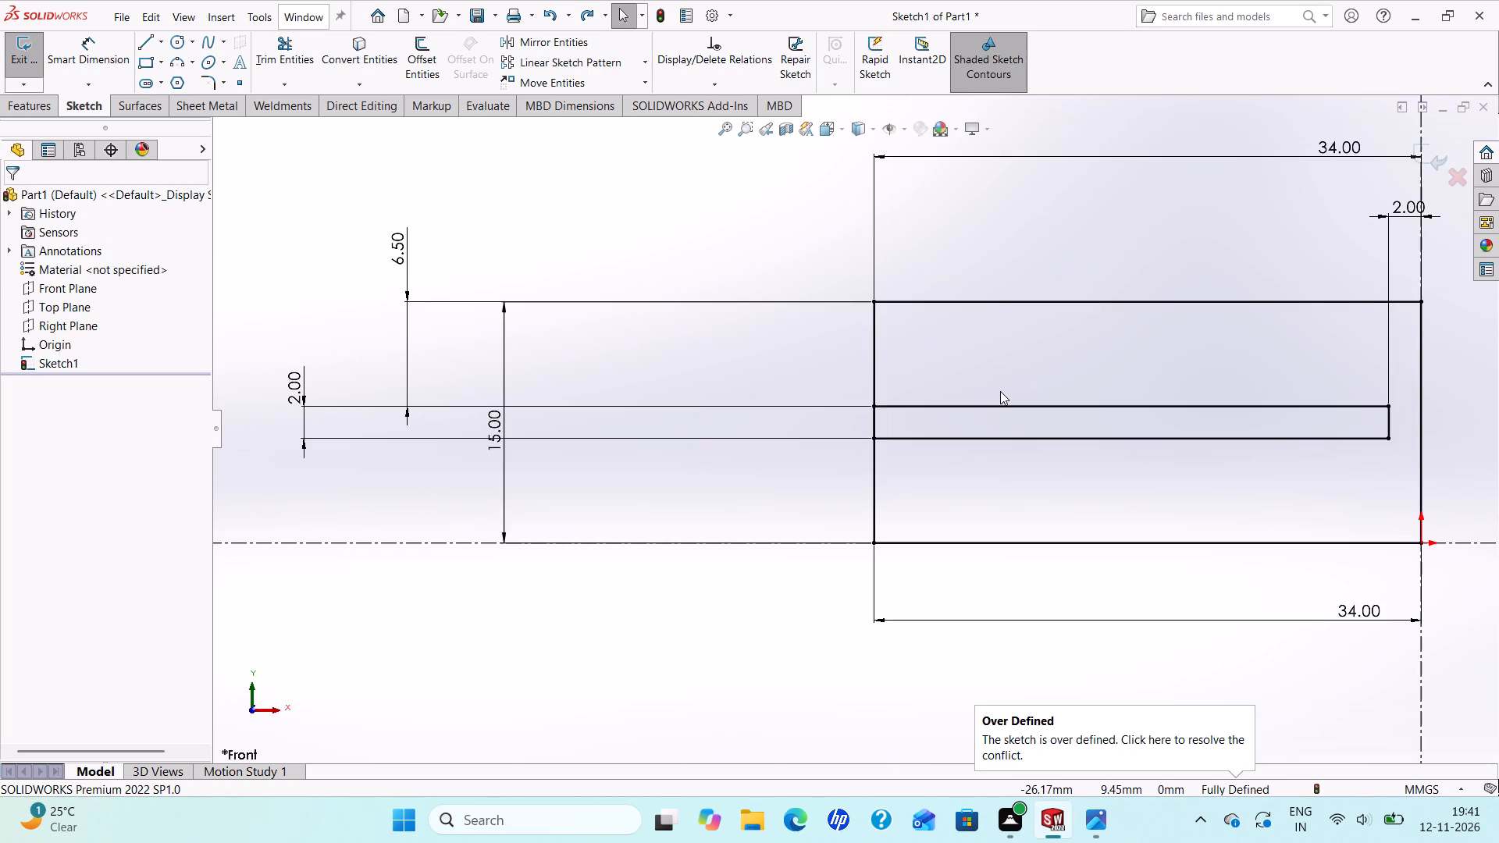
{"action": "scroll", "coordinate": [1000, 391], "scroll_direction": "up", "scroll_amount": 2}
{"action": "scroll", "coordinate": [1000, 393], "scroll_direction": "down", "scroll_amount": 2}
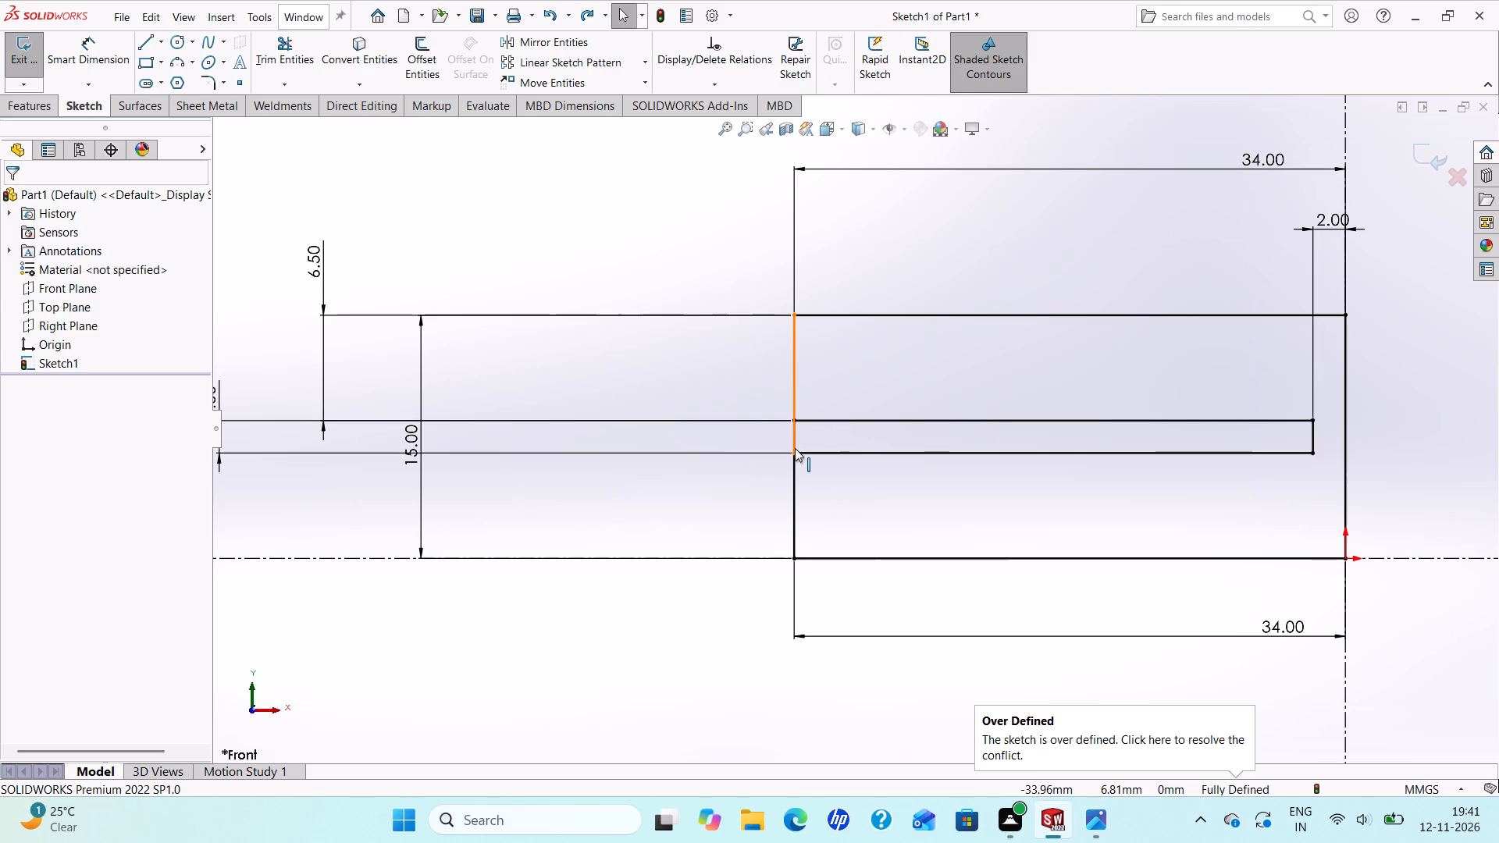
{"action": "left_click", "coordinate": [795, 448]}
{"action": "key", "text": "Delete"}
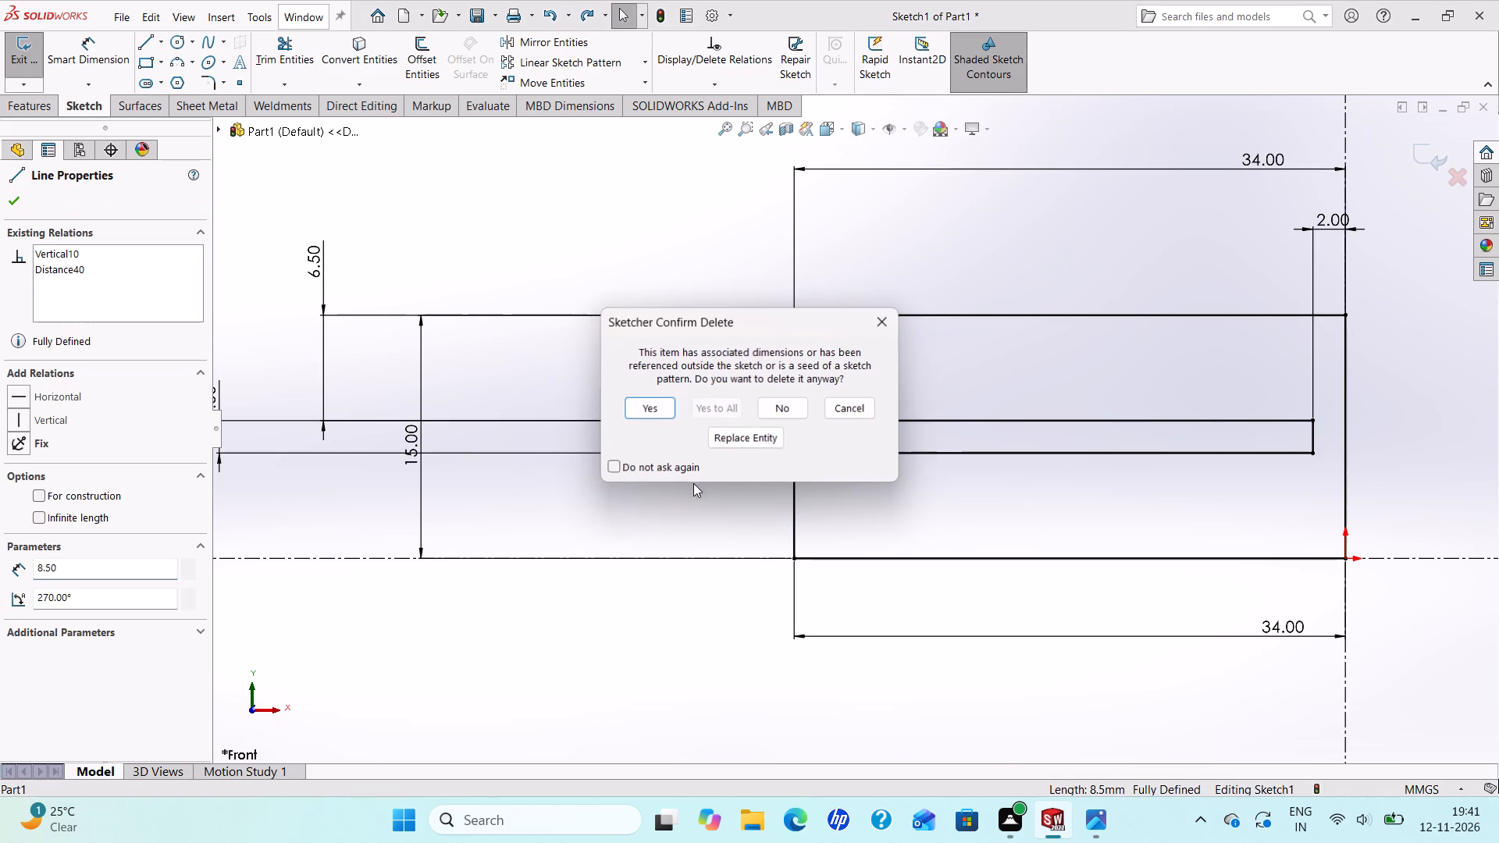
{"action": "left_click", "coordinate": [643, 403]}
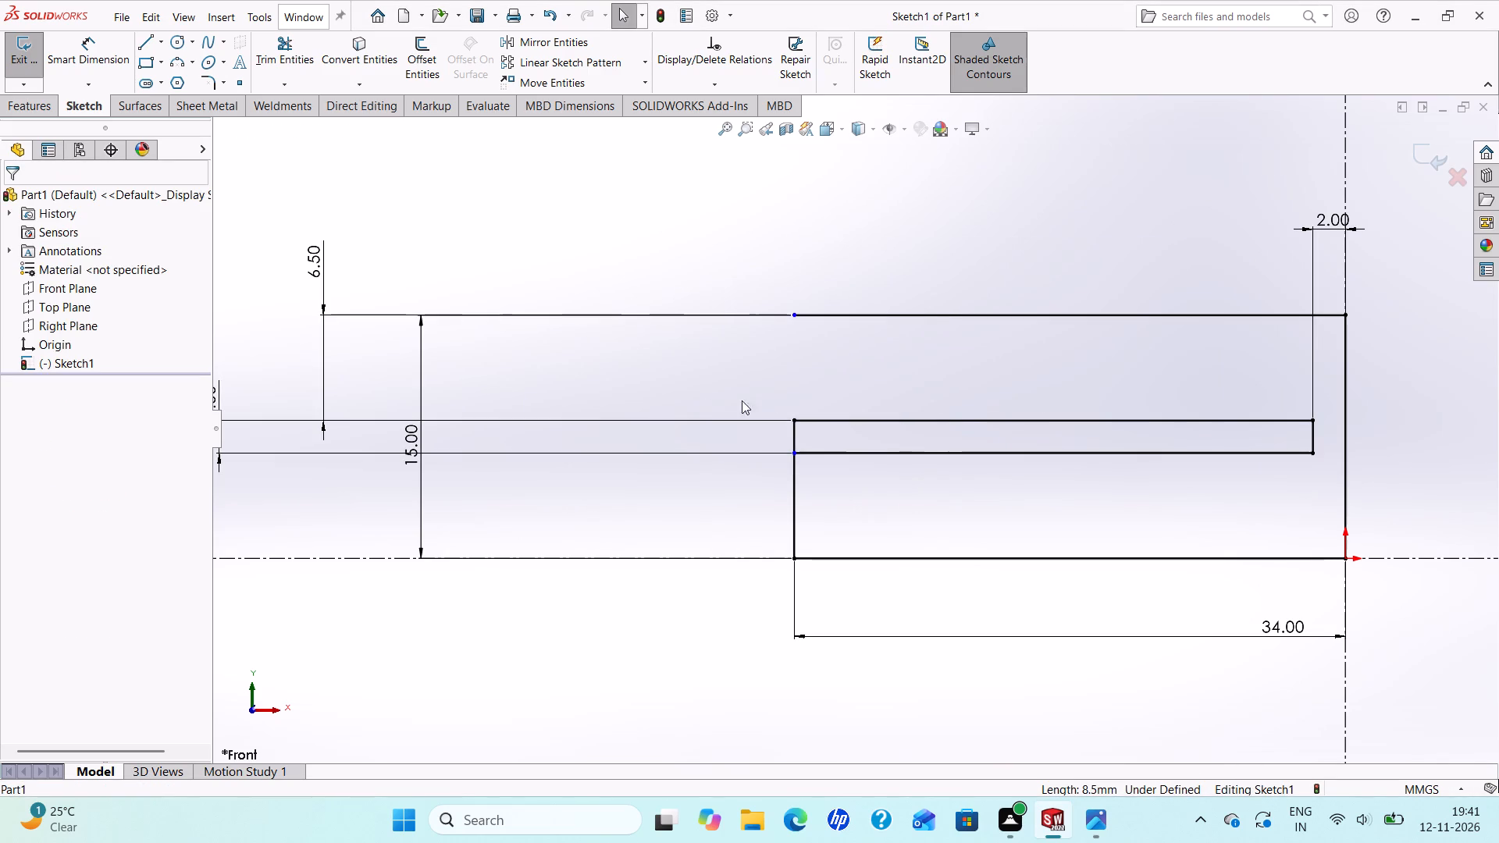
{"action": "left_click", "coordinate": [795, 433]}
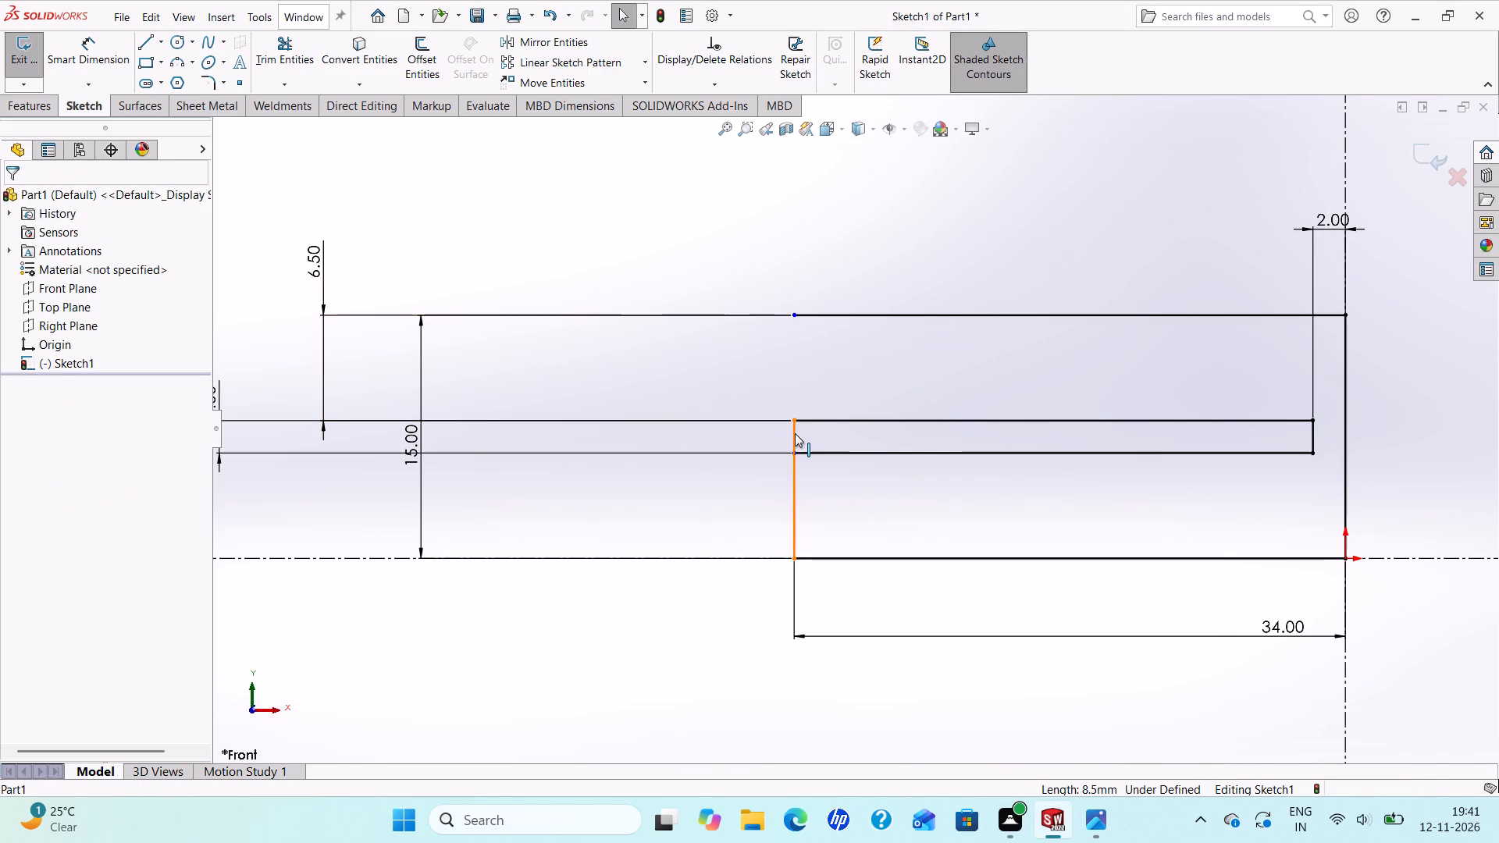
{"action": "key", "text": "Delete"}
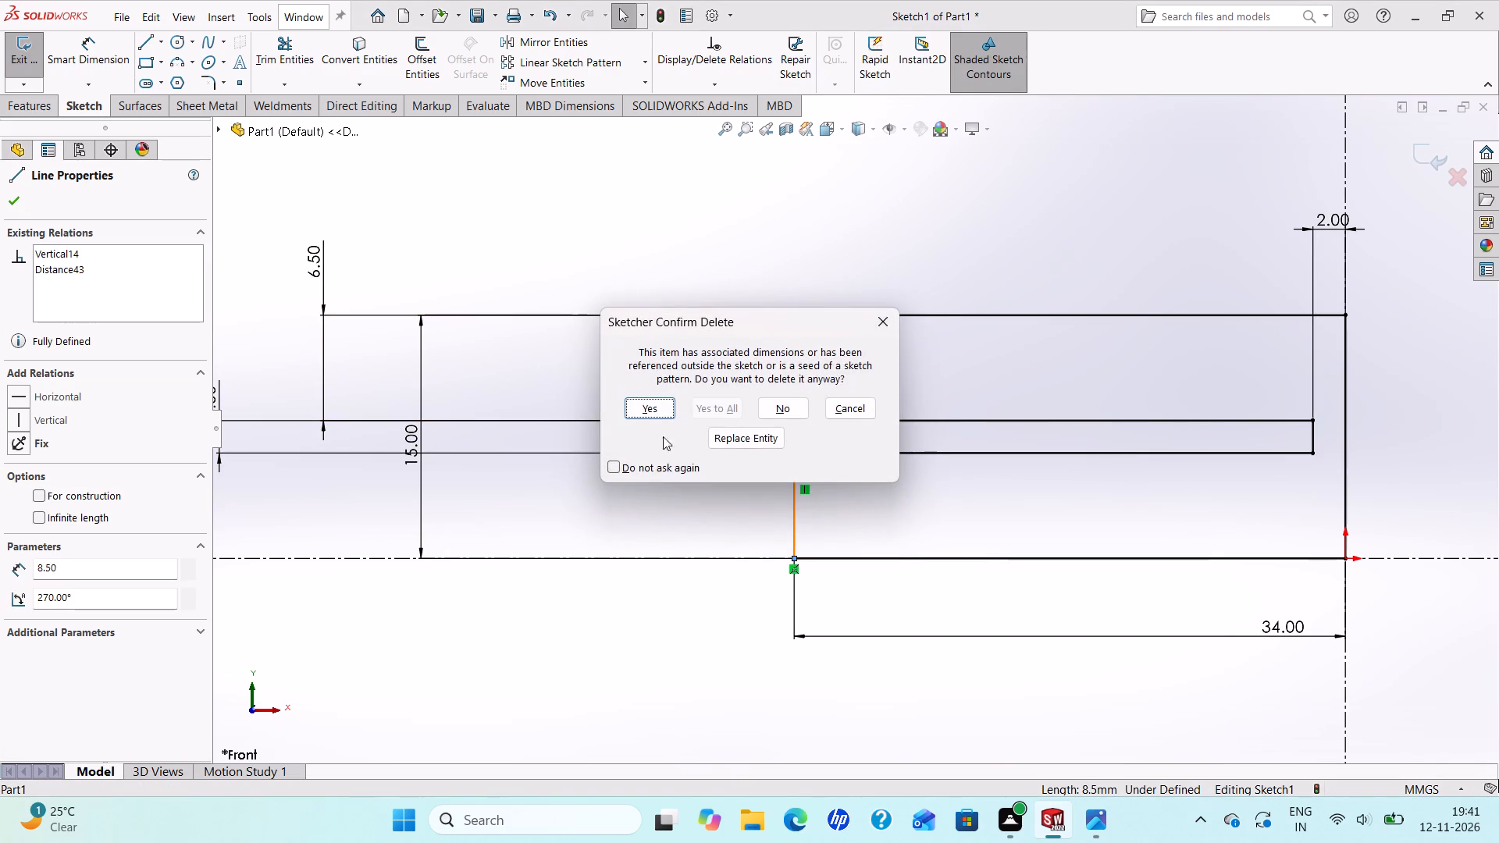
{"action": "left_click", "coordinate": [651, 413]}
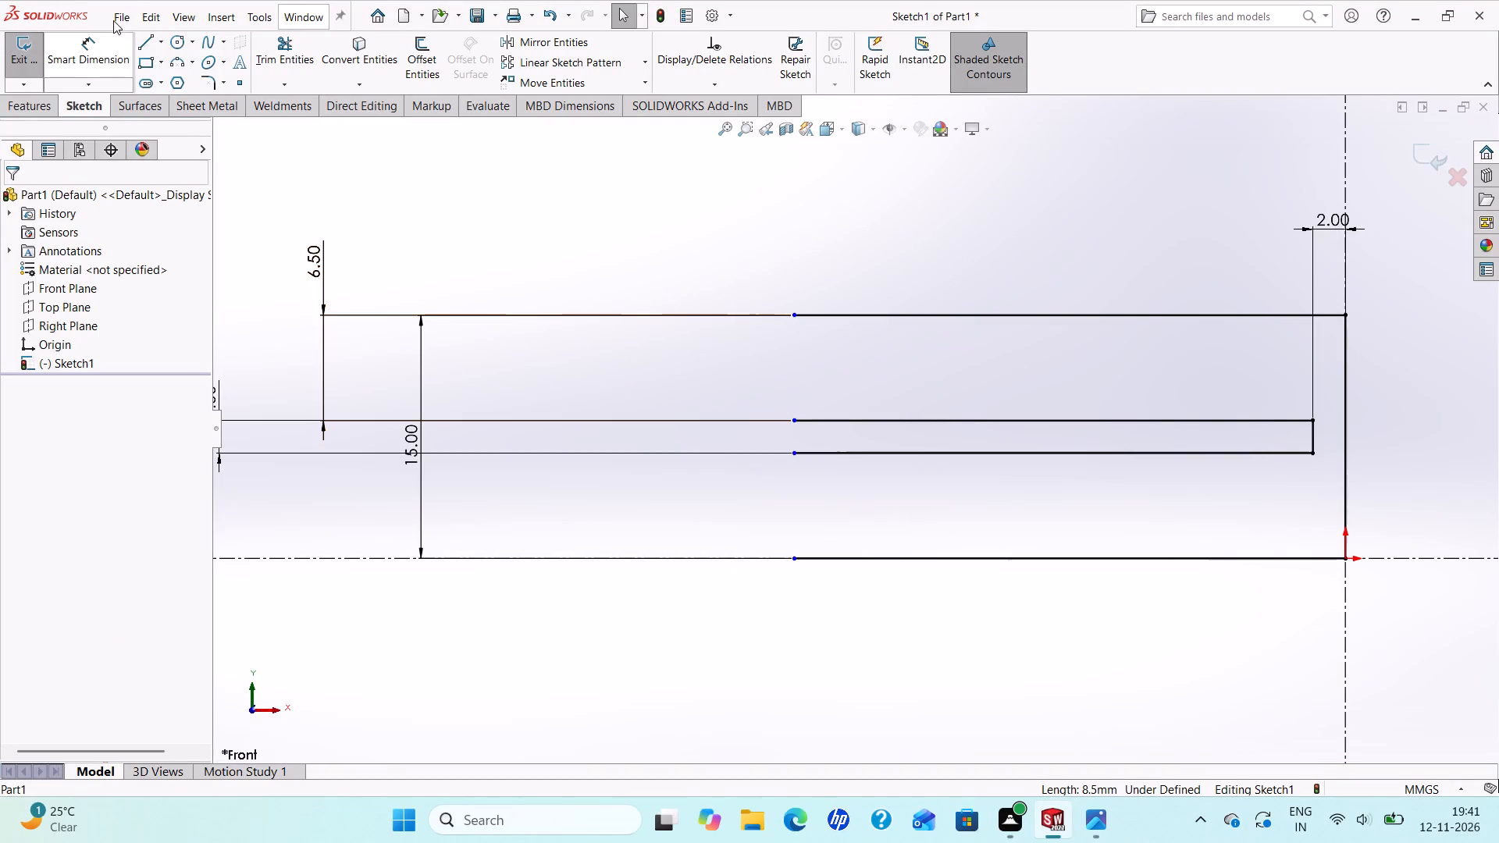
Sketch a 6.5 mm vertical line closing the upper arm's end, from the slot's upper edge to the profile's top edge.
{"action": "left_click", "coordinate": [137, 36]}
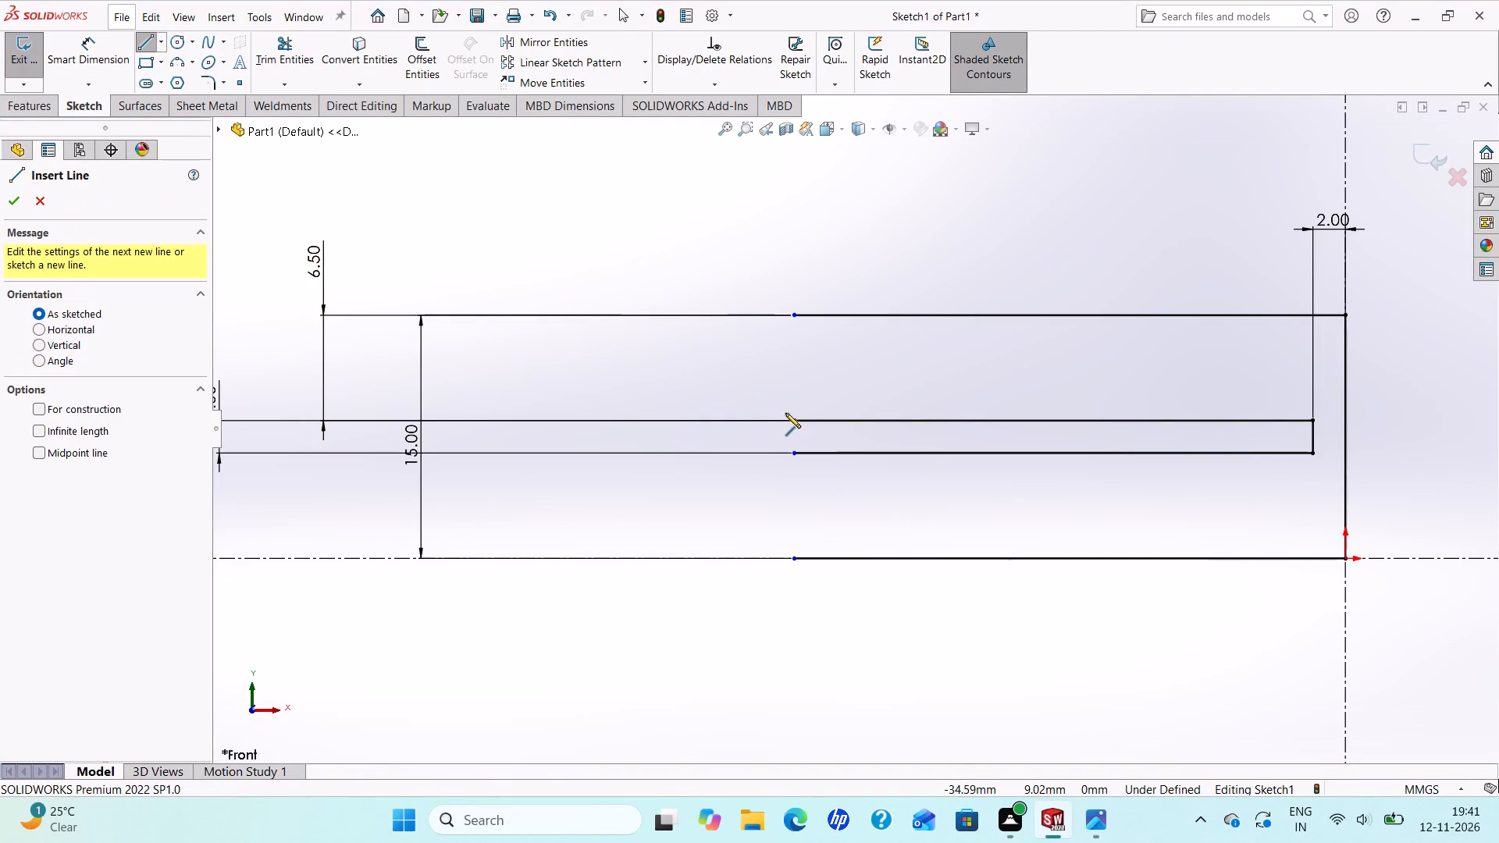
{"action": "left_click", "coordinate": [792, 418]}
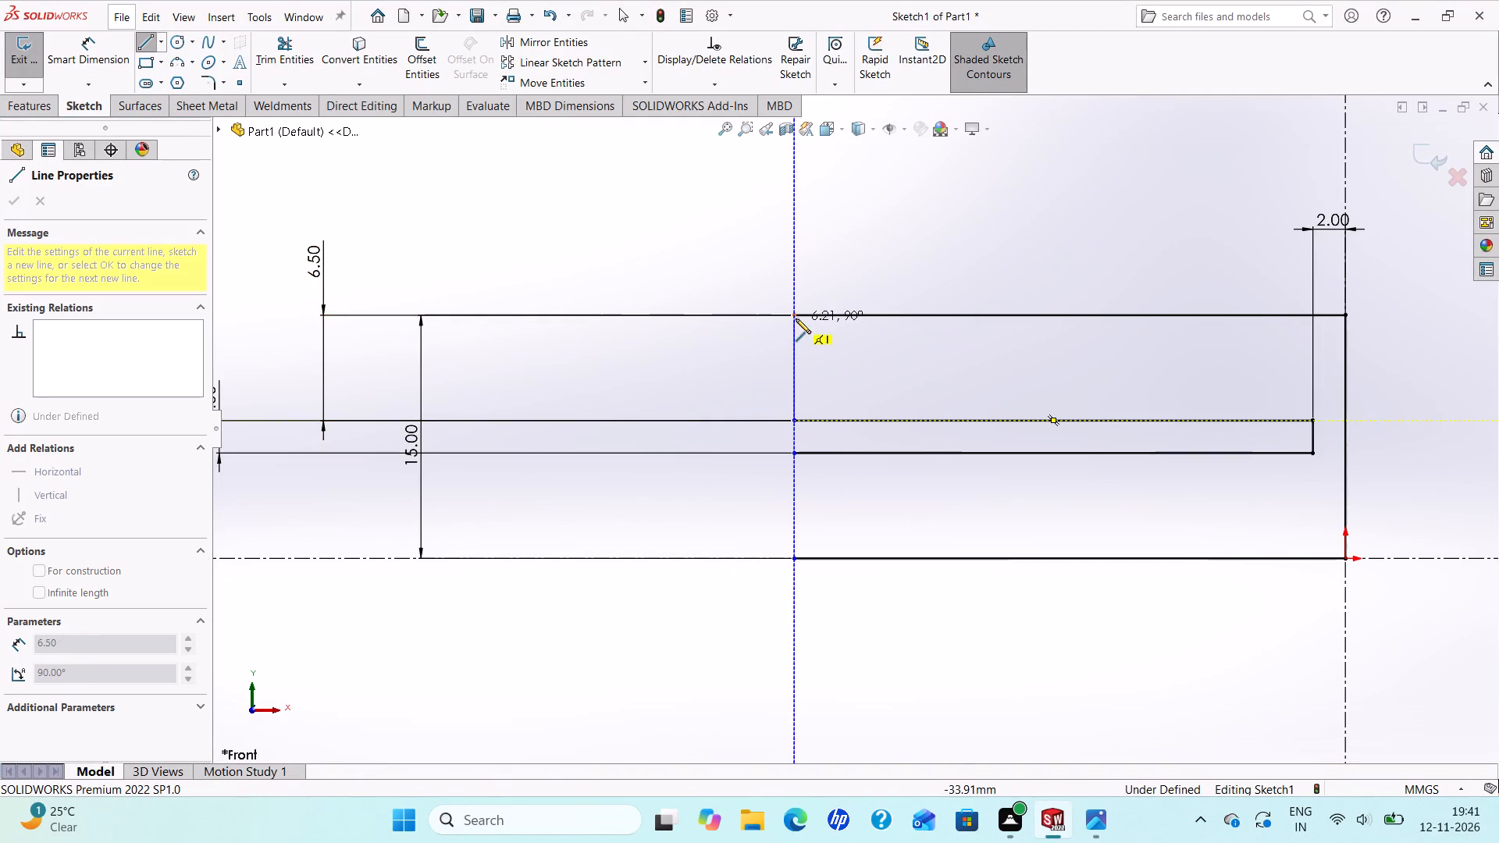
{"action": "left_click", "coordinate": [796, 315]}
{"action": "right_click", "coordinate": [796, 315]}
{"action": "left_click", "coordinate": [821, 319]}
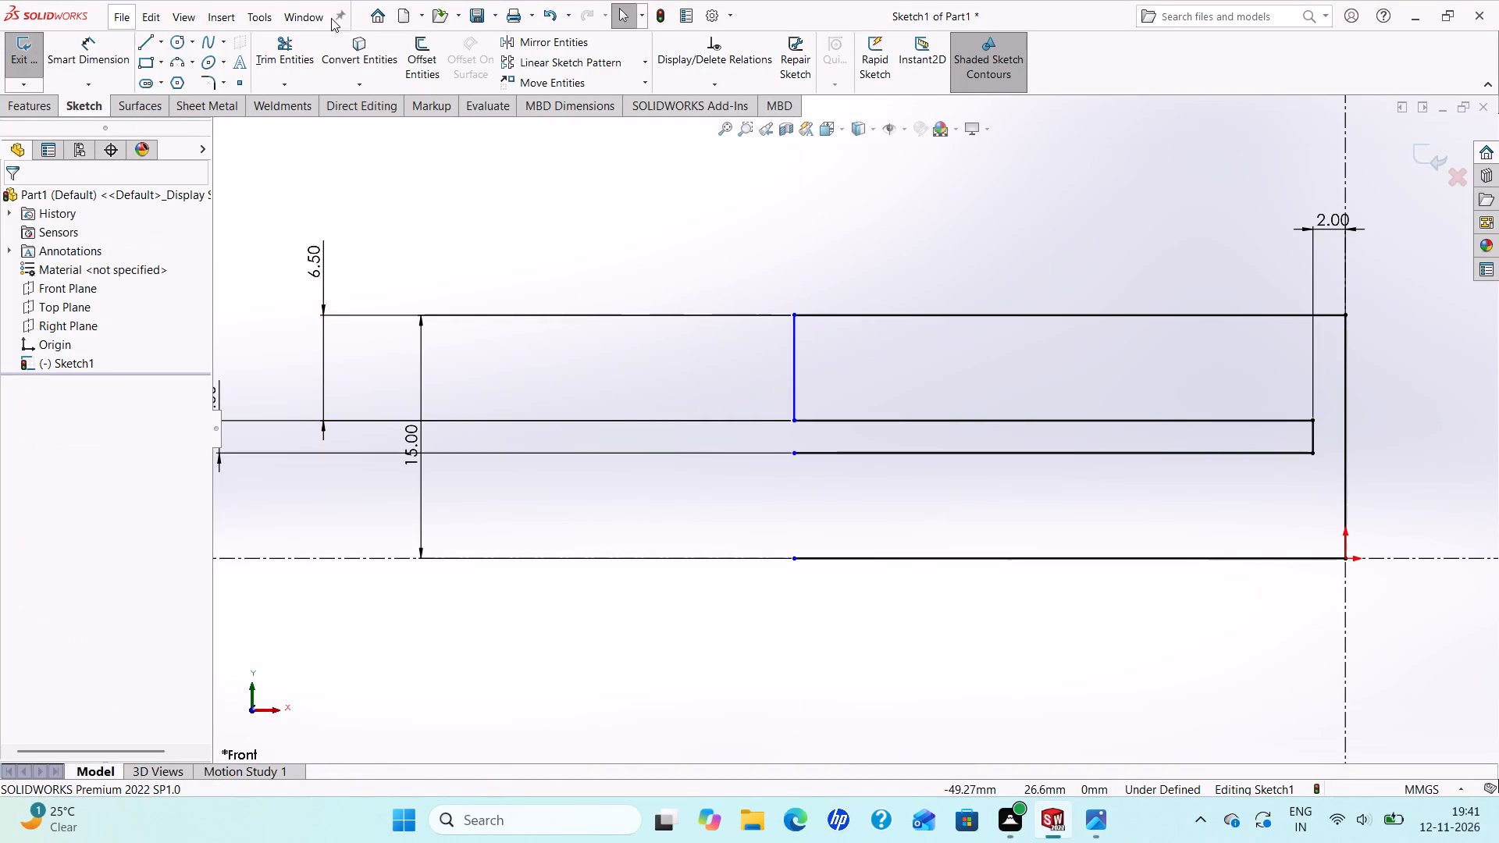
Sketch a 6.5 mm vertical line closing the lower arm's end, from the slot's lower edge to the profile's bottom edge.
{"action": "left_click", "coordinate": [143, 37]}
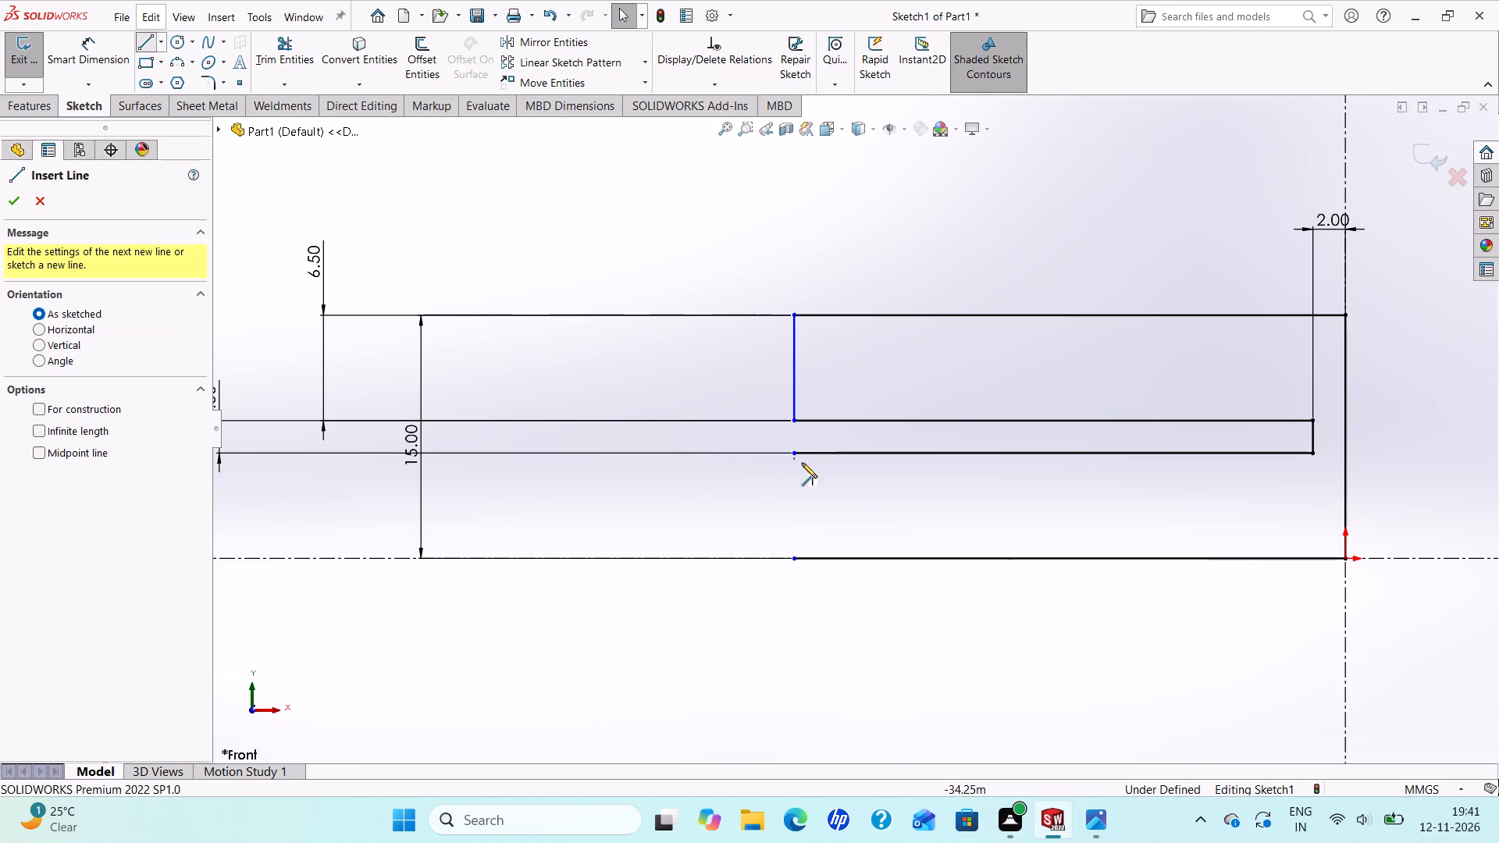
{"action": "left_click", "coordinate": [796, 456]}
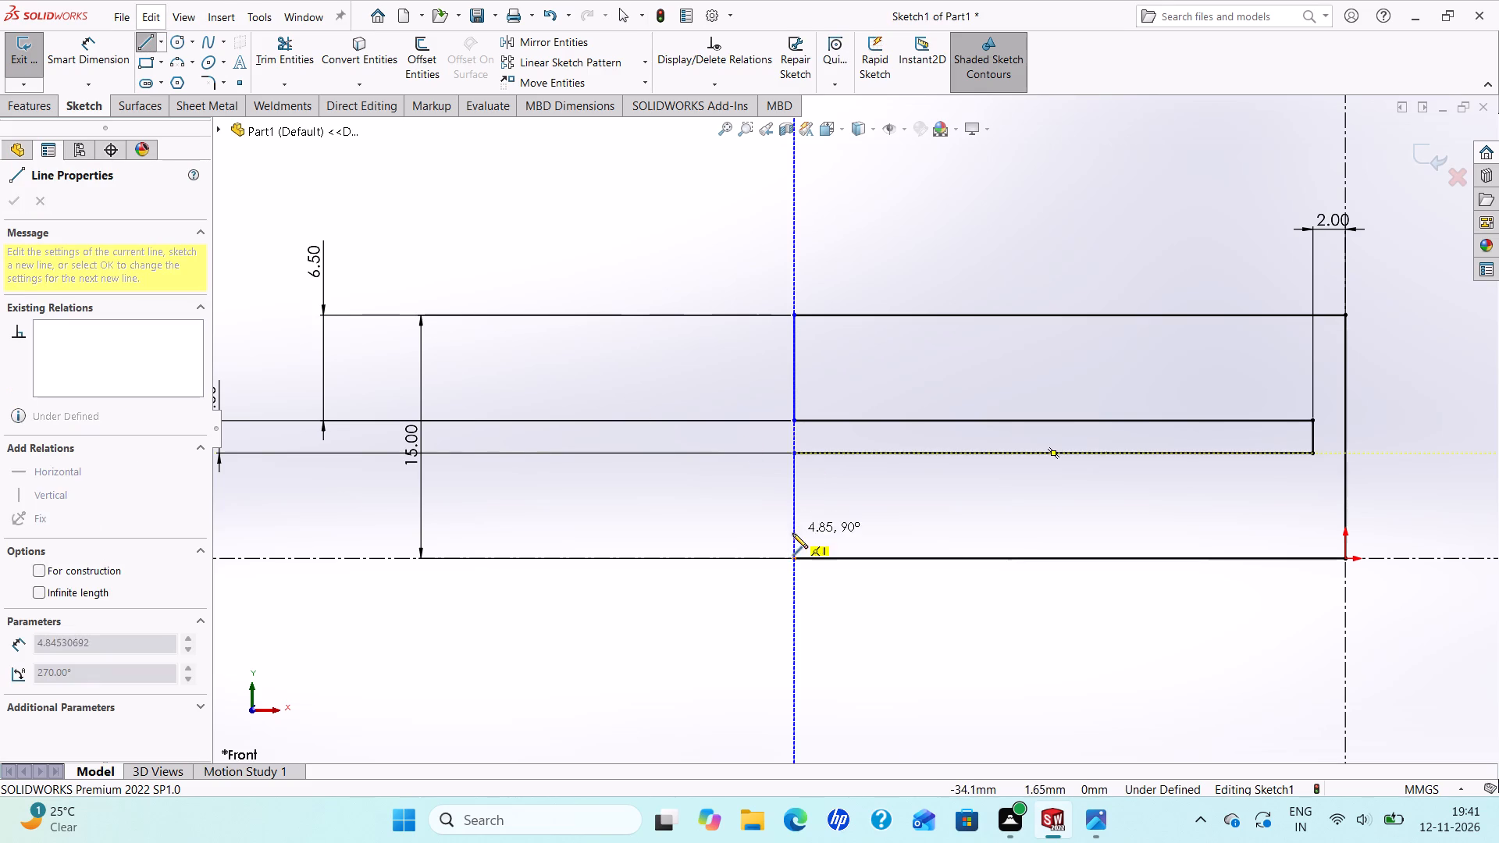
{"action": "left_click", "coordinate": [792, 555]}
{"action": "right_click", "coordinate": [792, 555]}
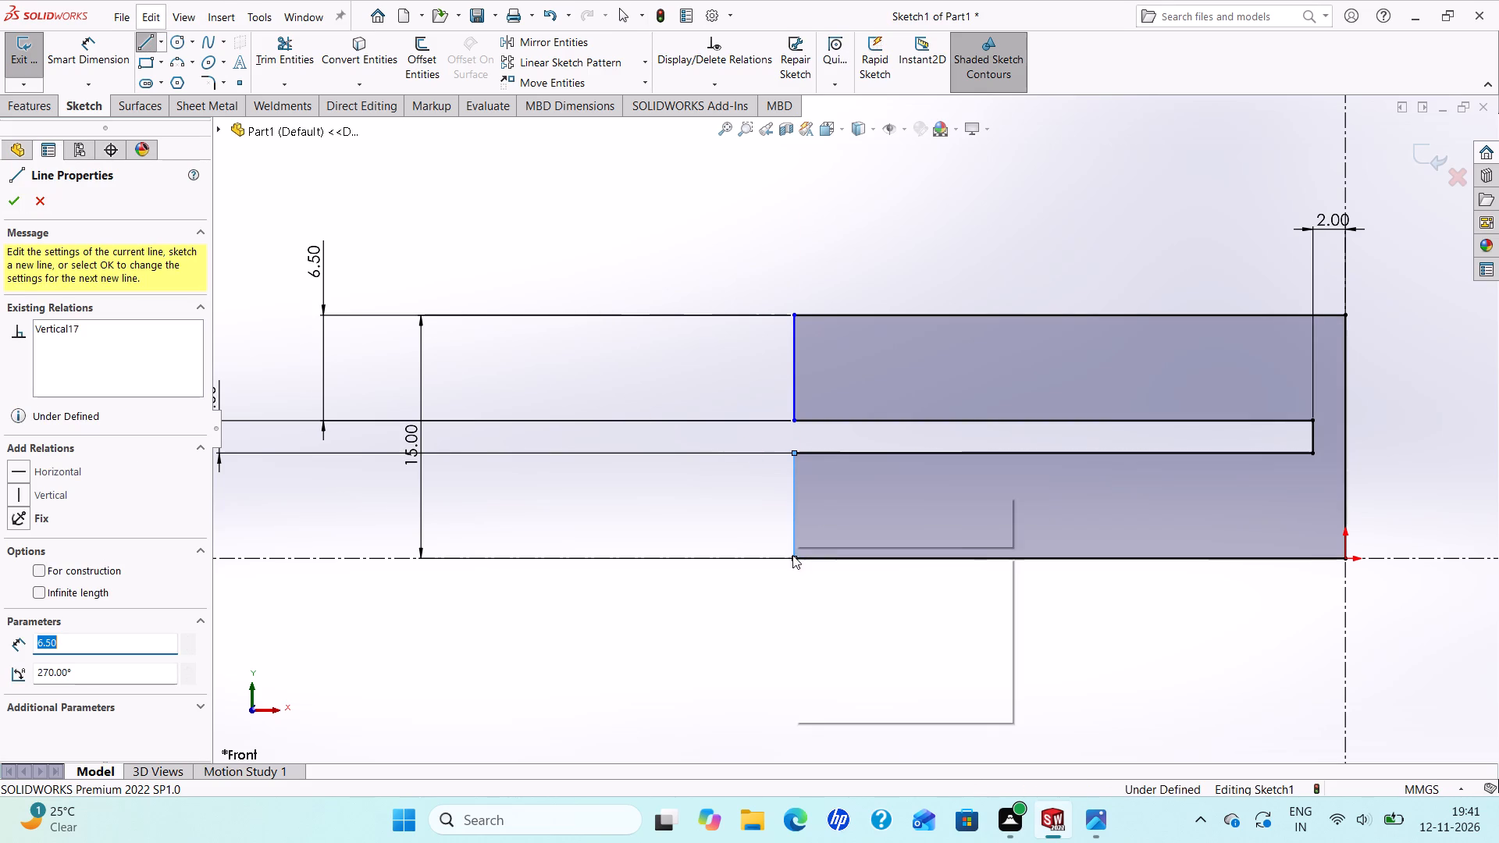
{"action": "left_click", "coordinate": [826, 574]}
Dimension the upper arm's new end line 34 mm from the top corner of the vertical edge at the origin.
{"action": "scroll", "coordinate": [845, 557], "scroll_direction": "up", "scroll_amount": 2}
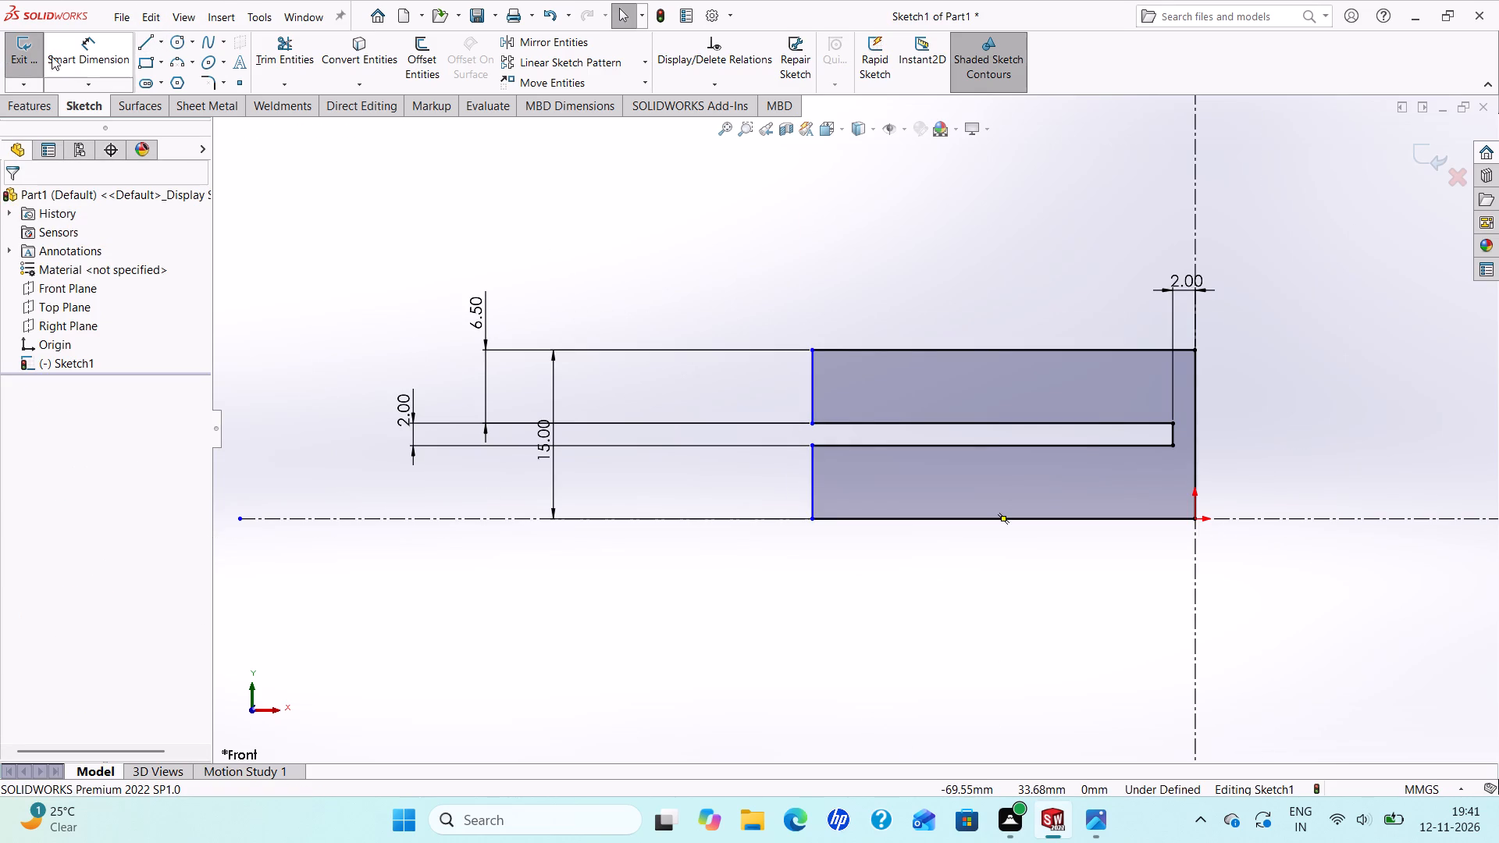
{"action": "left_click", "coordinate": [54, 56]}
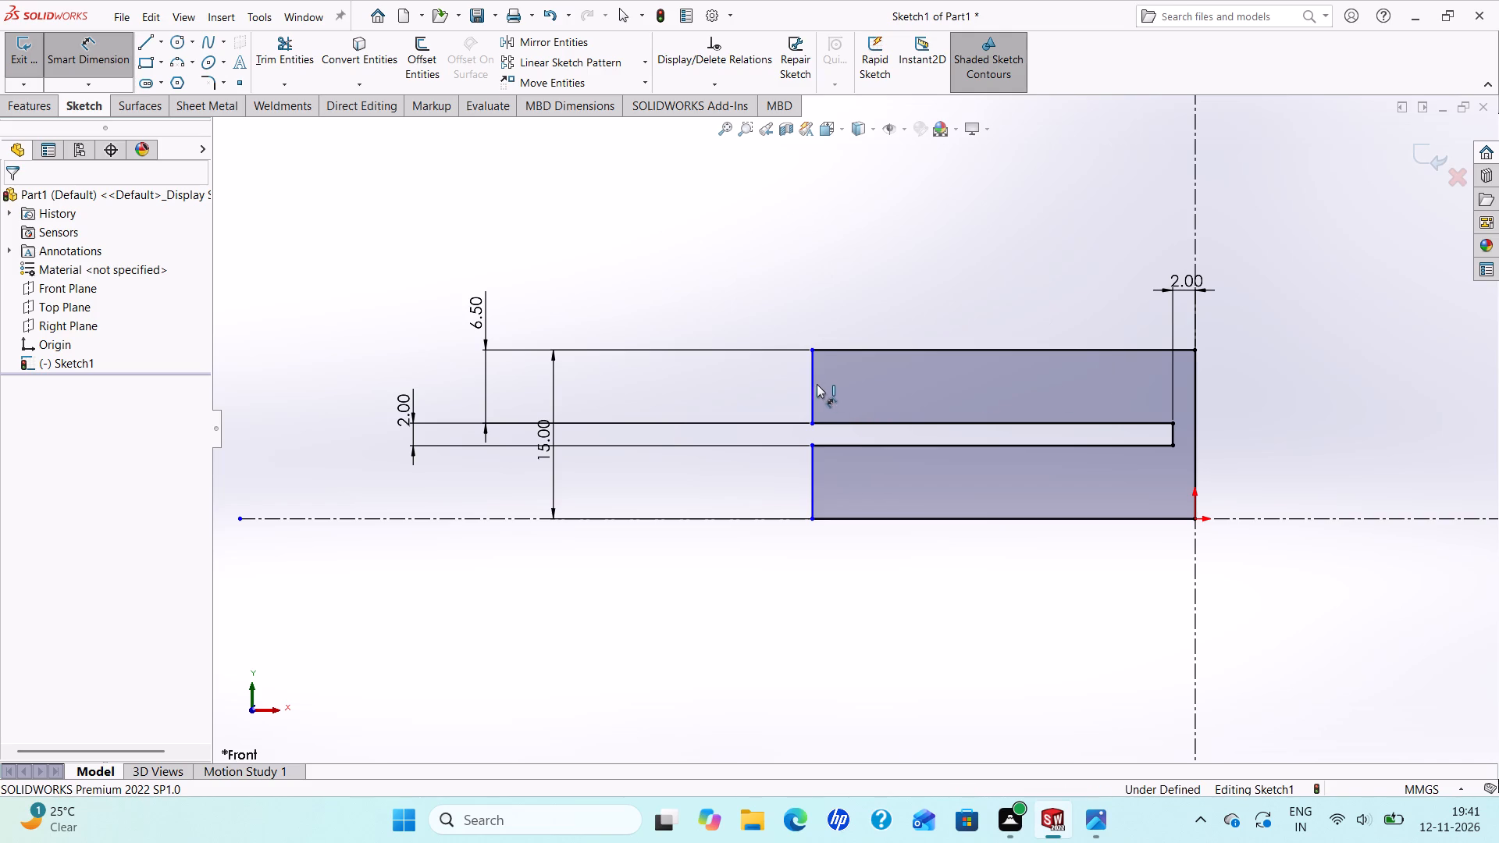
{"action": "left_click", "coordinate": [815, 382]}
{"action": "left_click", "coordinate": [1196, 350]}
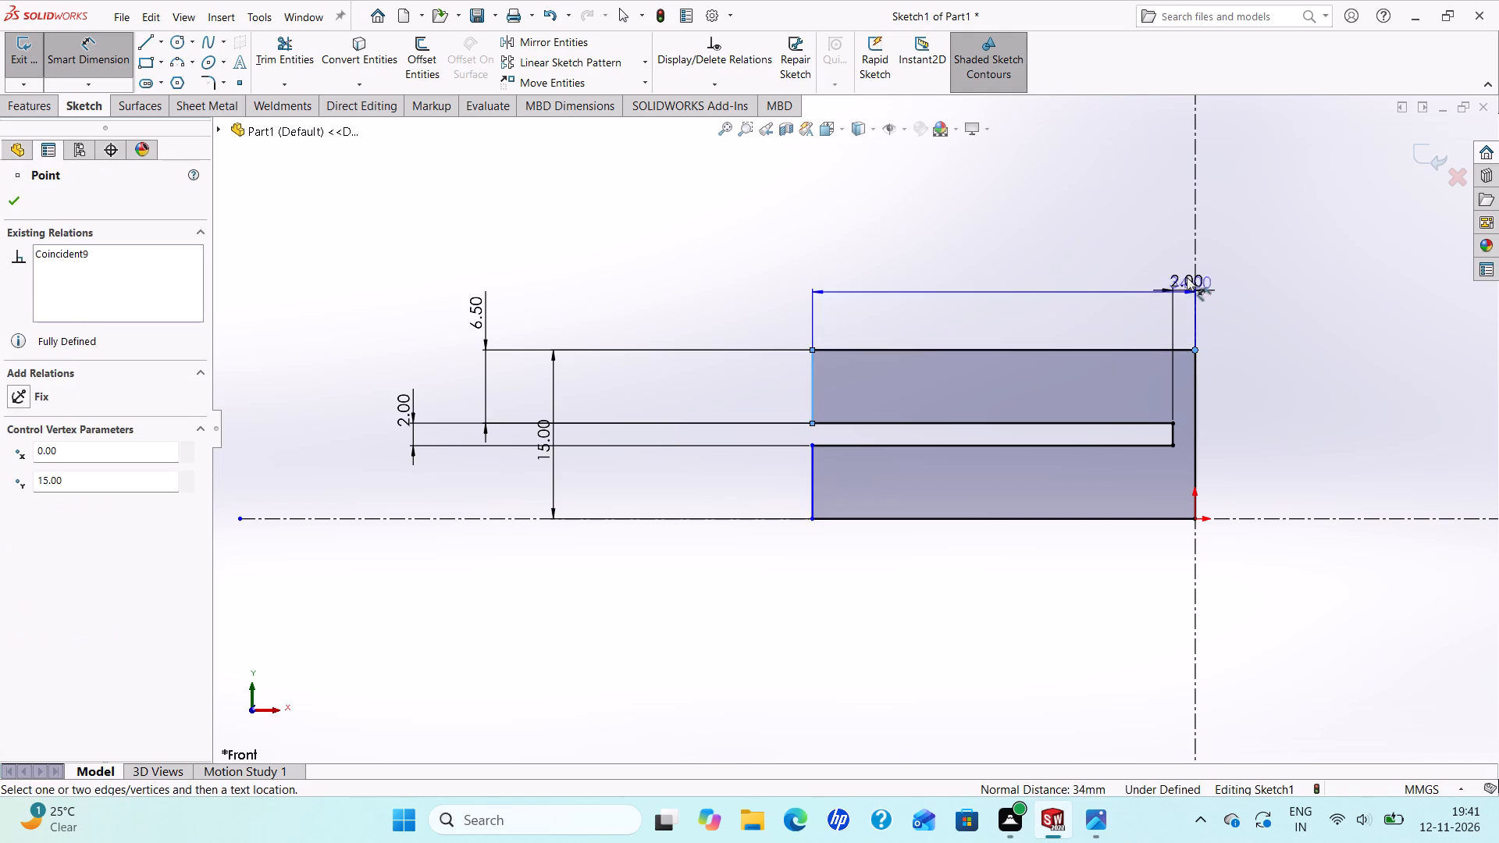
{"action": "left_click", "coordinate": [1149, 244]}
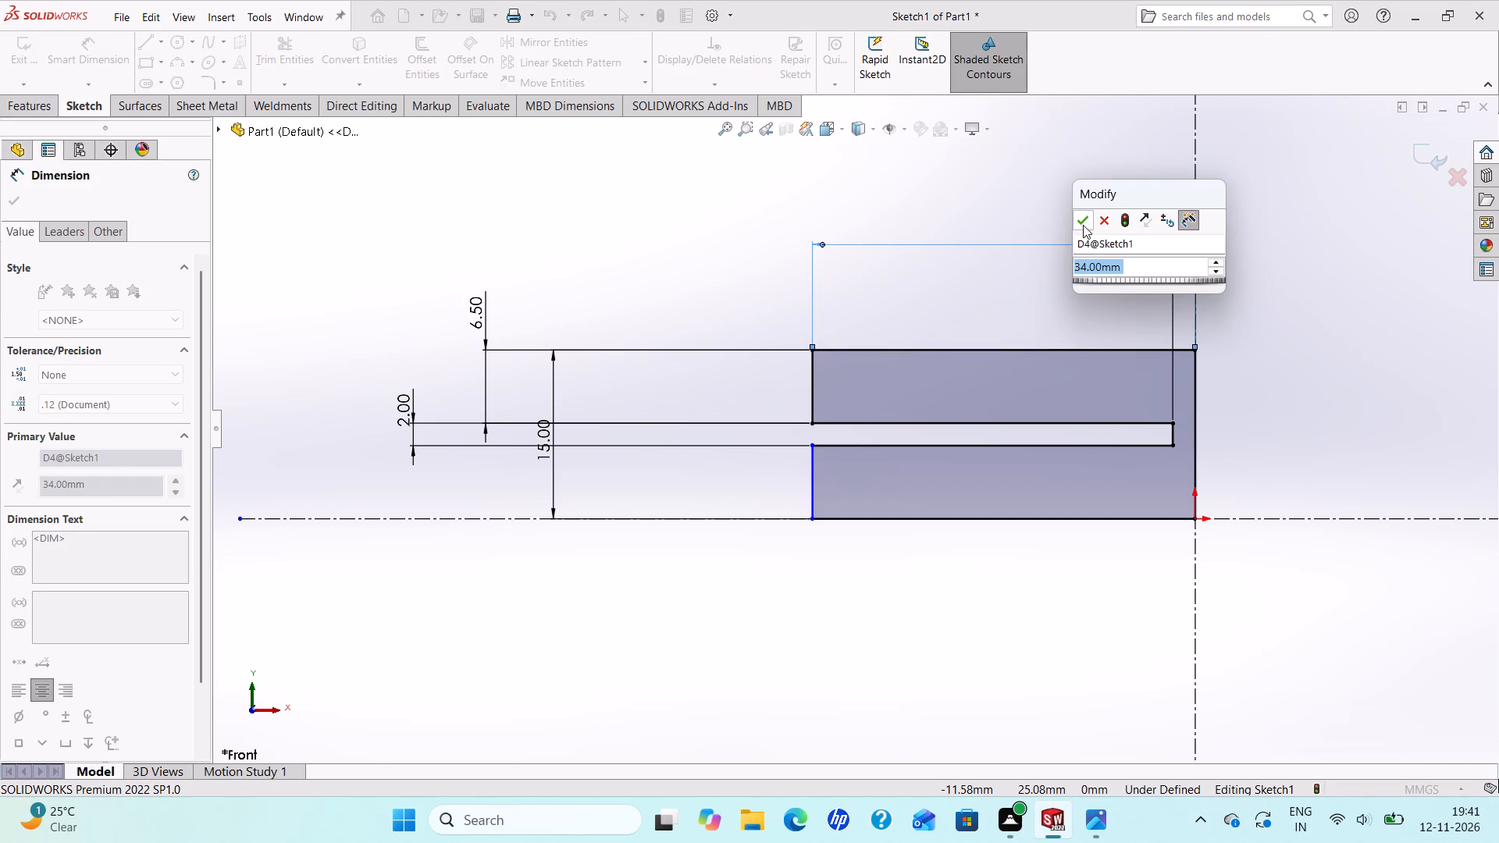
{"action": "left_click", "coordinate": [1083, 225]}
Dimension the lower arm's new end line 34 mm from the vertical edge at the origin.
{"action": "left_click", "coordinate": [816, 493]}
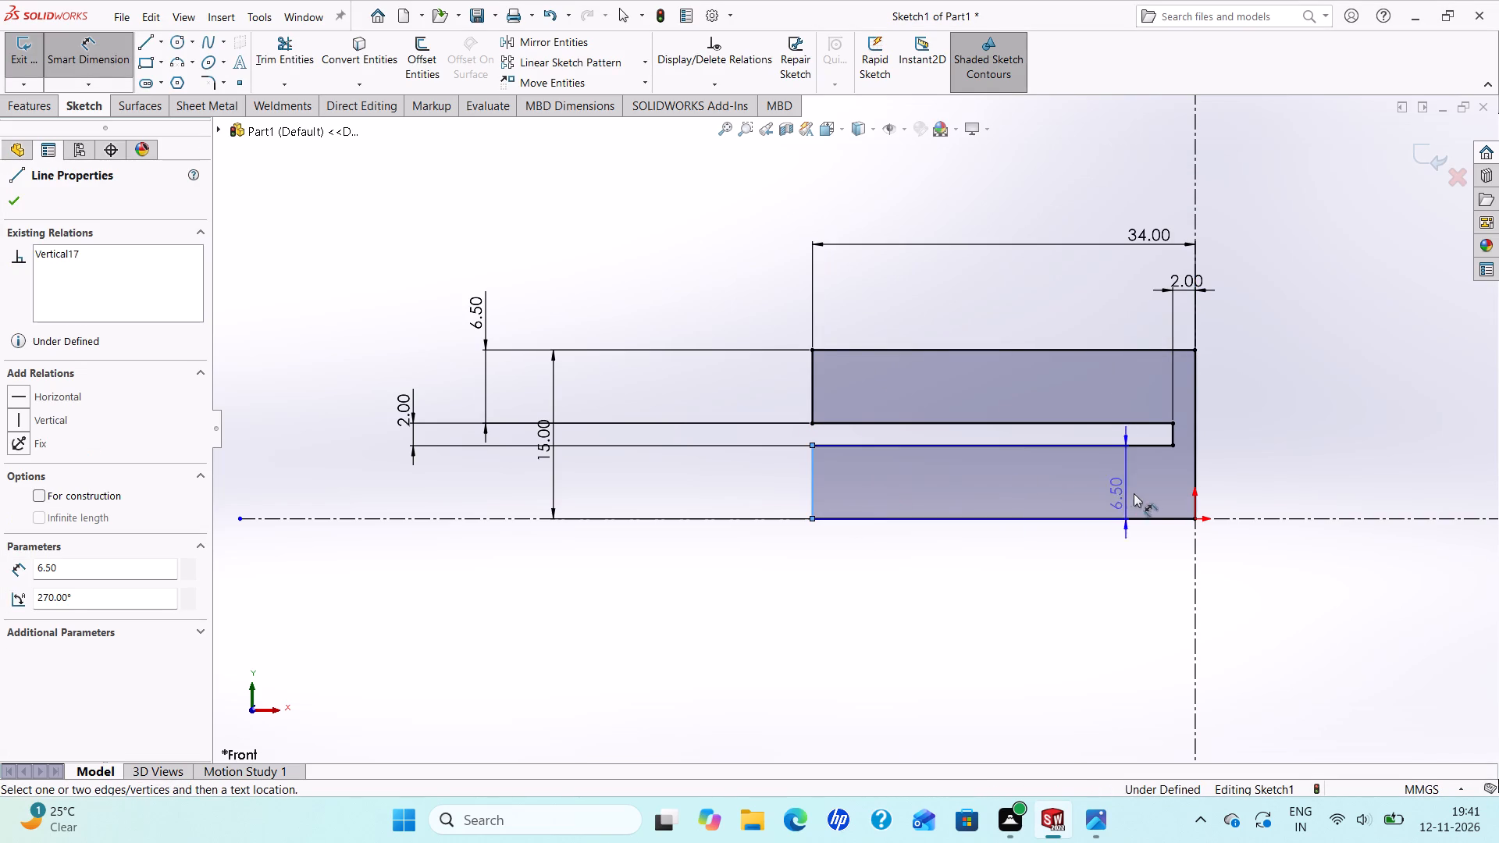
{"action": "left_click", "coordinate": [1195, 478]}
{"action": "left_click", "coordinate": [1130, 564]}
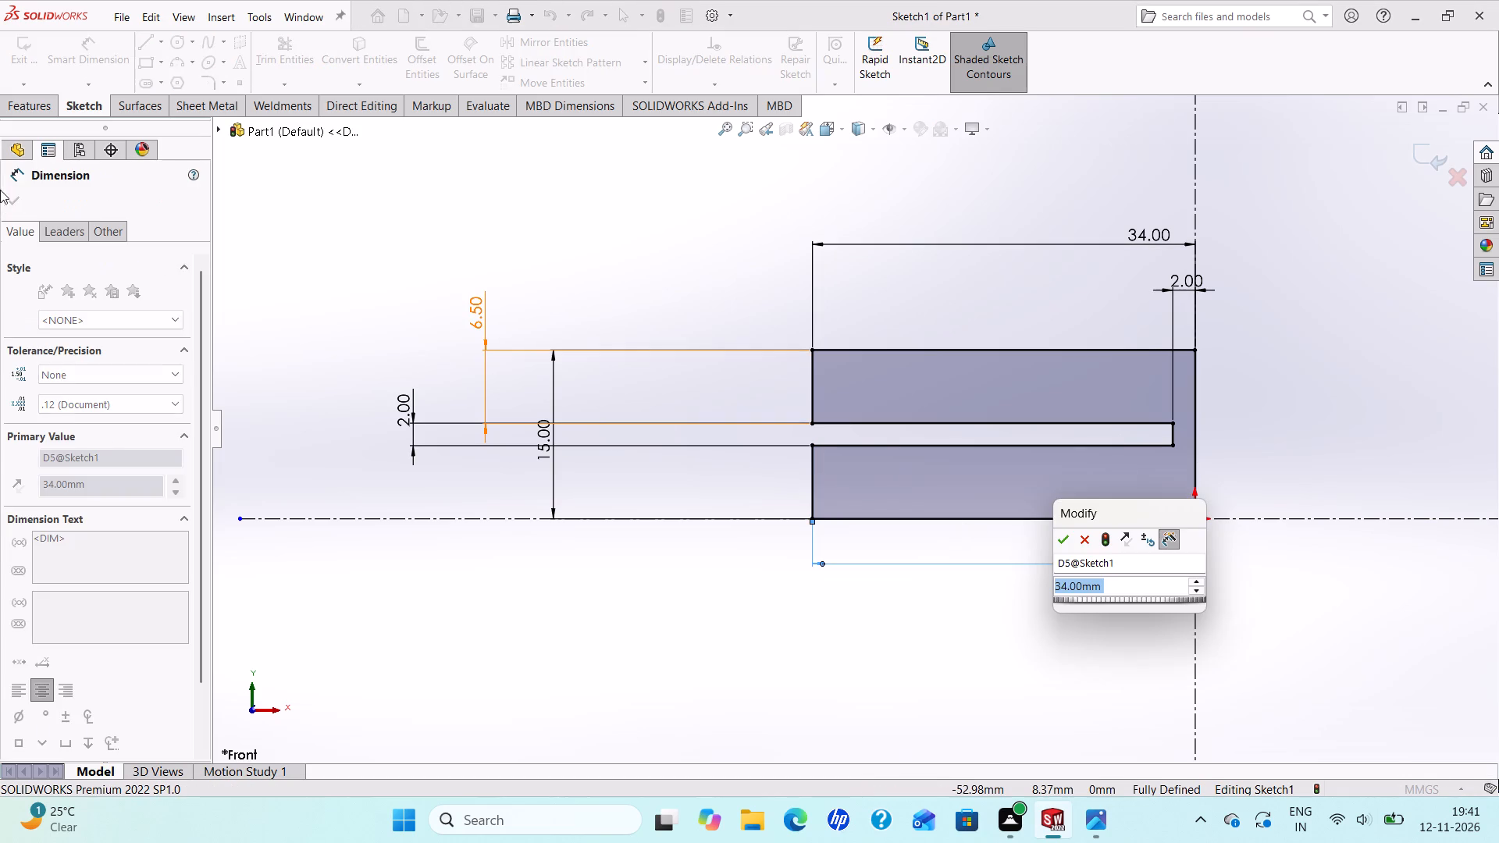
{"action": "left_click", "coordinate": [1070, 535]}
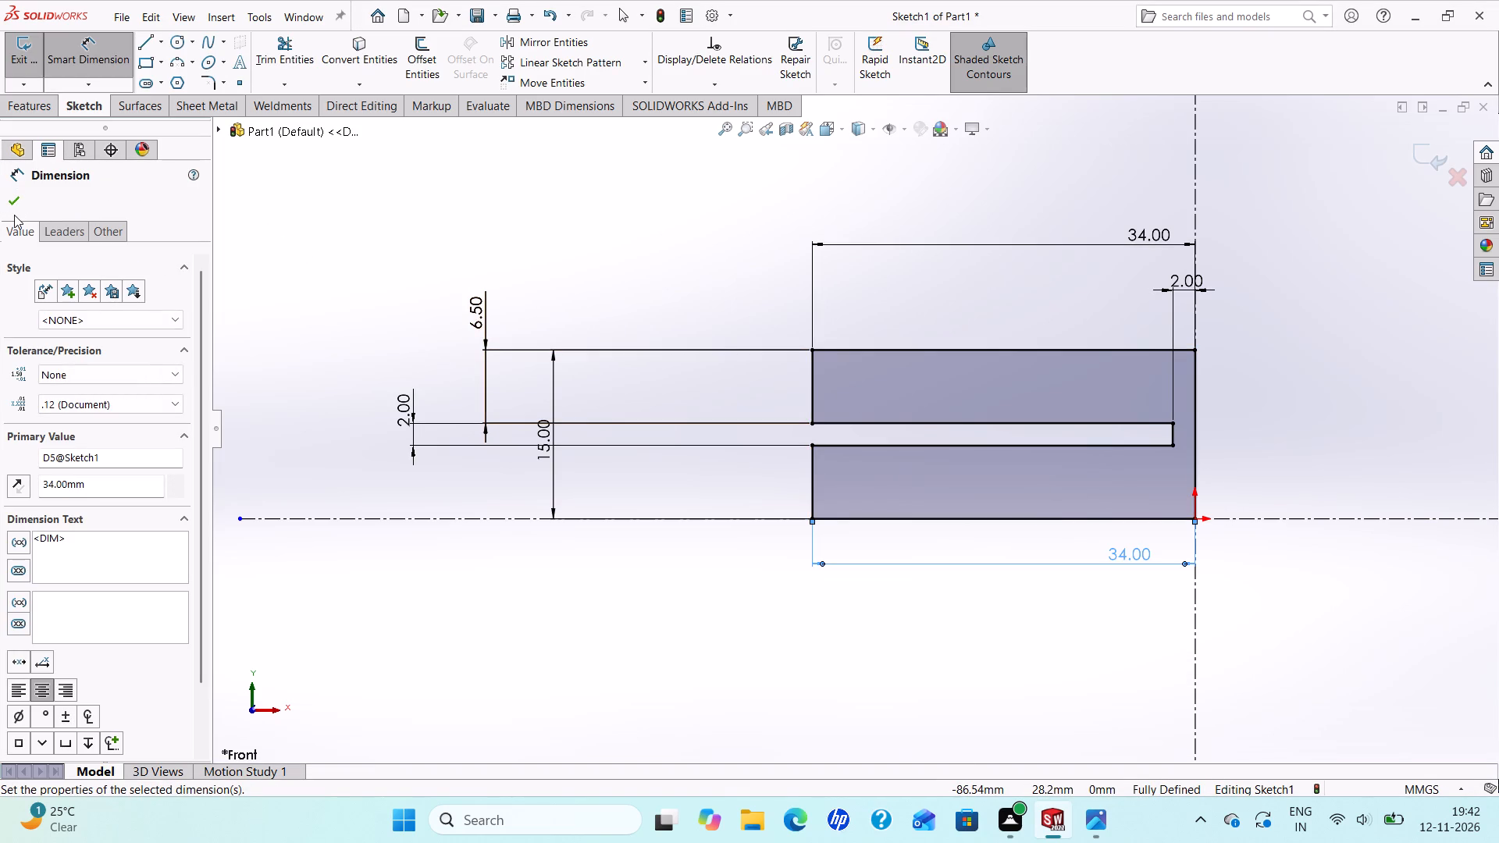
{"action": "left_click", "coordinate": [16, 204]}
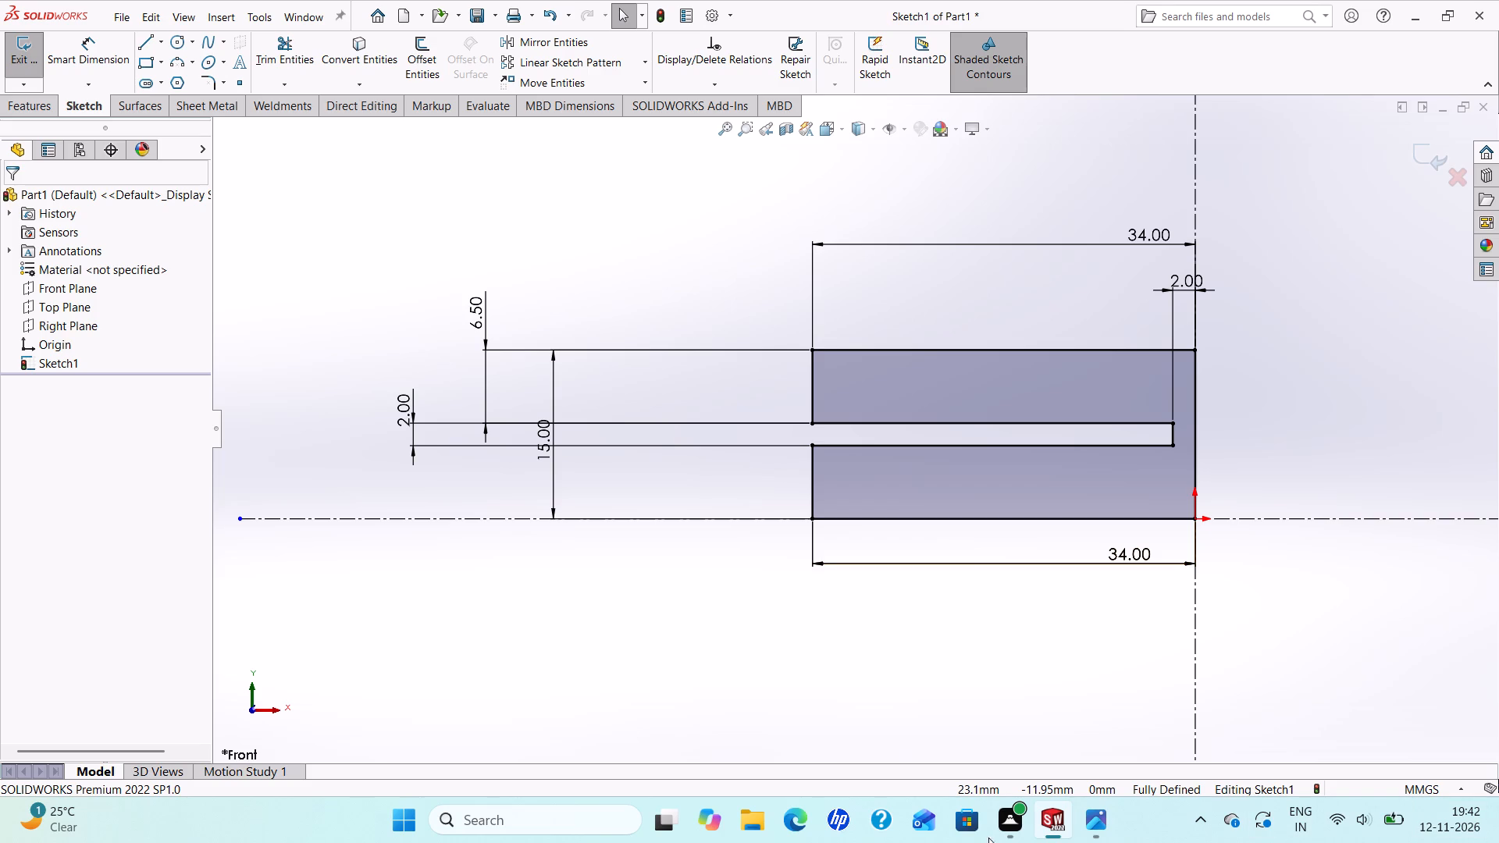
Examine the clevis views and dimensions in the reference drawing in Photos, and return to the slotted profile sketch in SOLIDWORKS.
{"action": "left_click", "coordinate": [1110, 824]}
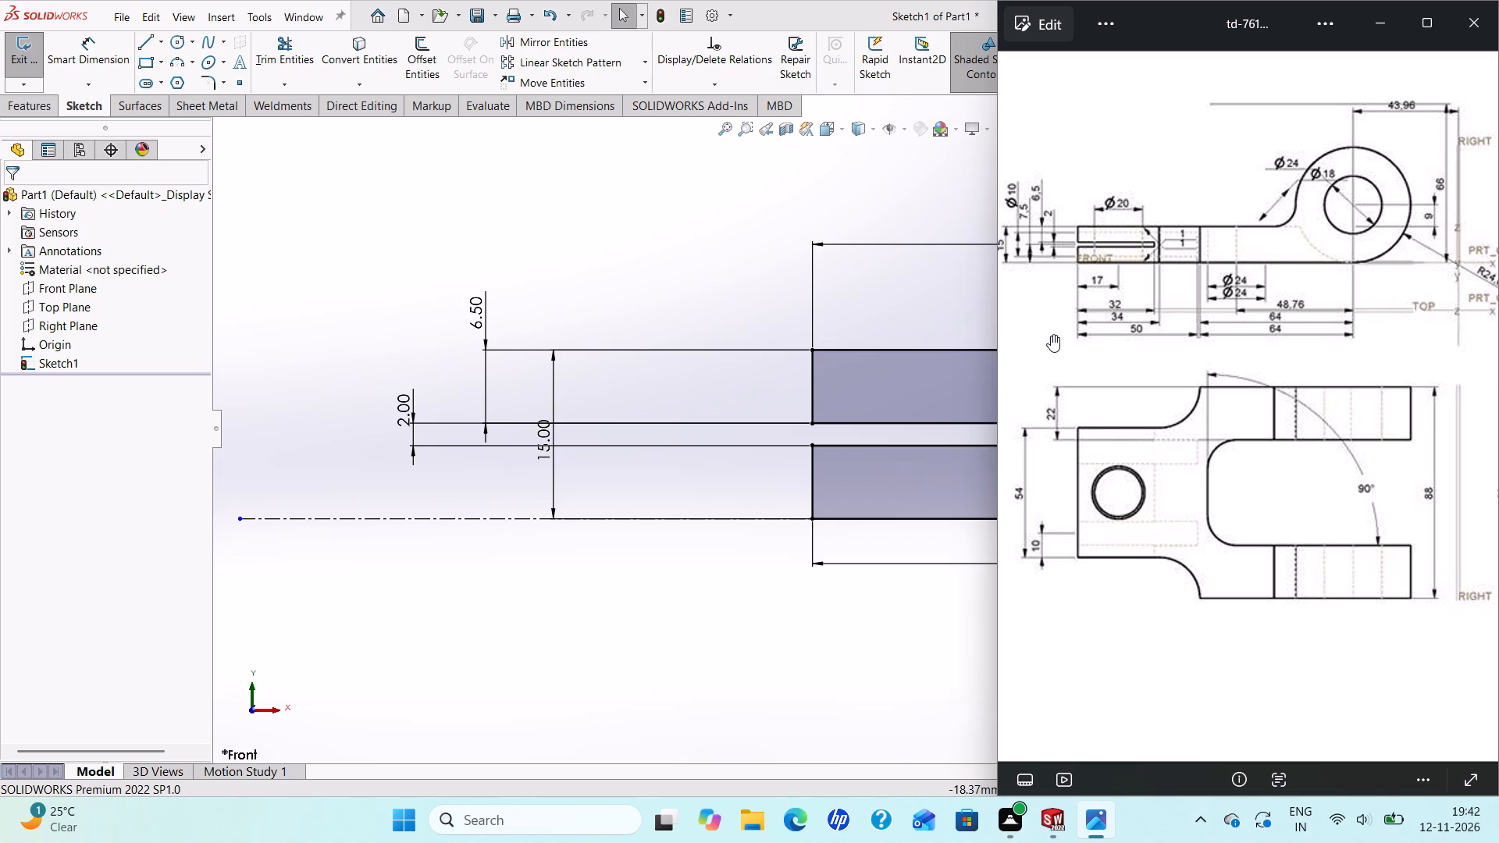
{"action": "scroll", "coordinate": [1403, 502], "scroll_direction": "up", "scroll_amount": 2}
{"action": "scroll", "coordinate": [1402, 502], "scroll_direction": "down", "scroll_amount": 4}
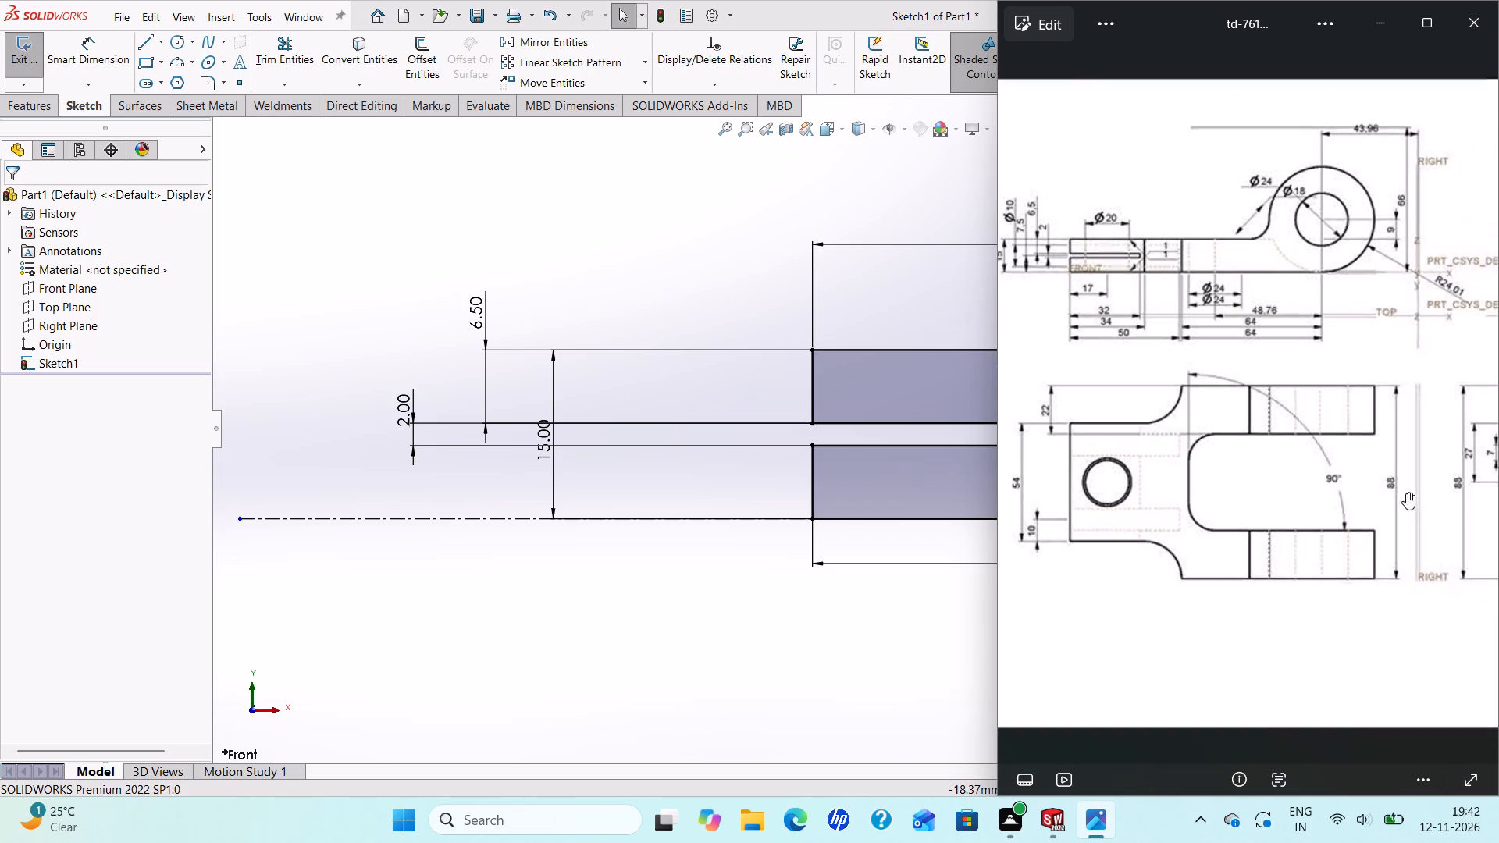
{"action": "scroll", "coordinate": [1438, 471], "scroll_direction": "down", "scroll_amount": 5}
{"action": "scroll", "coordinate": [1455, 435], "scroll_direction": "up", "scroll_amount": 1}
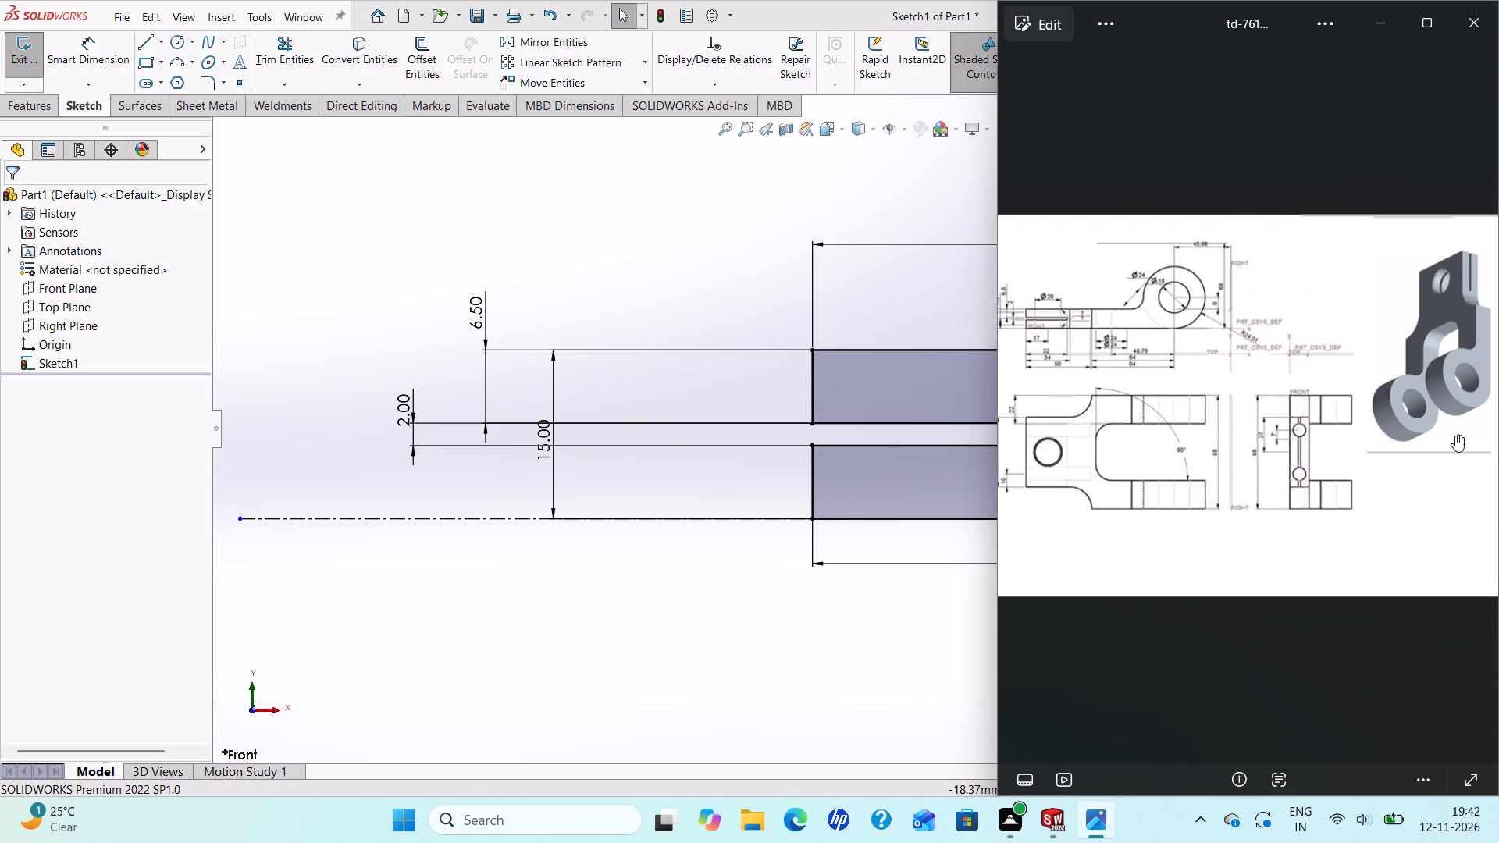
{"action": "scroll", "coordinate": [1461, 403], "scroll_direction": "down", "scroll_amount": 1}
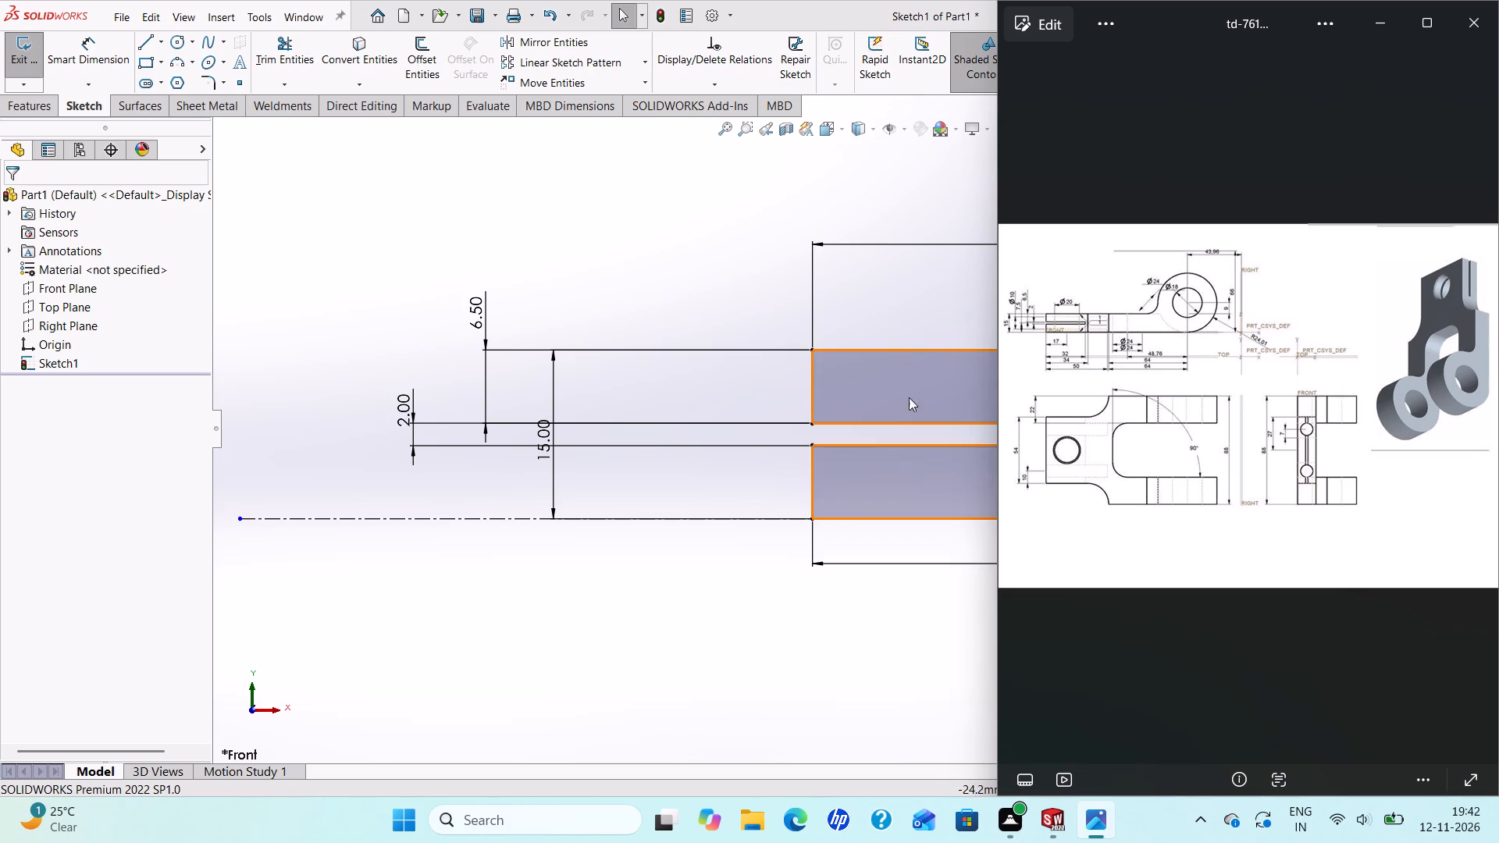
{"action": "left_click", "coordinate": [728, 257]}
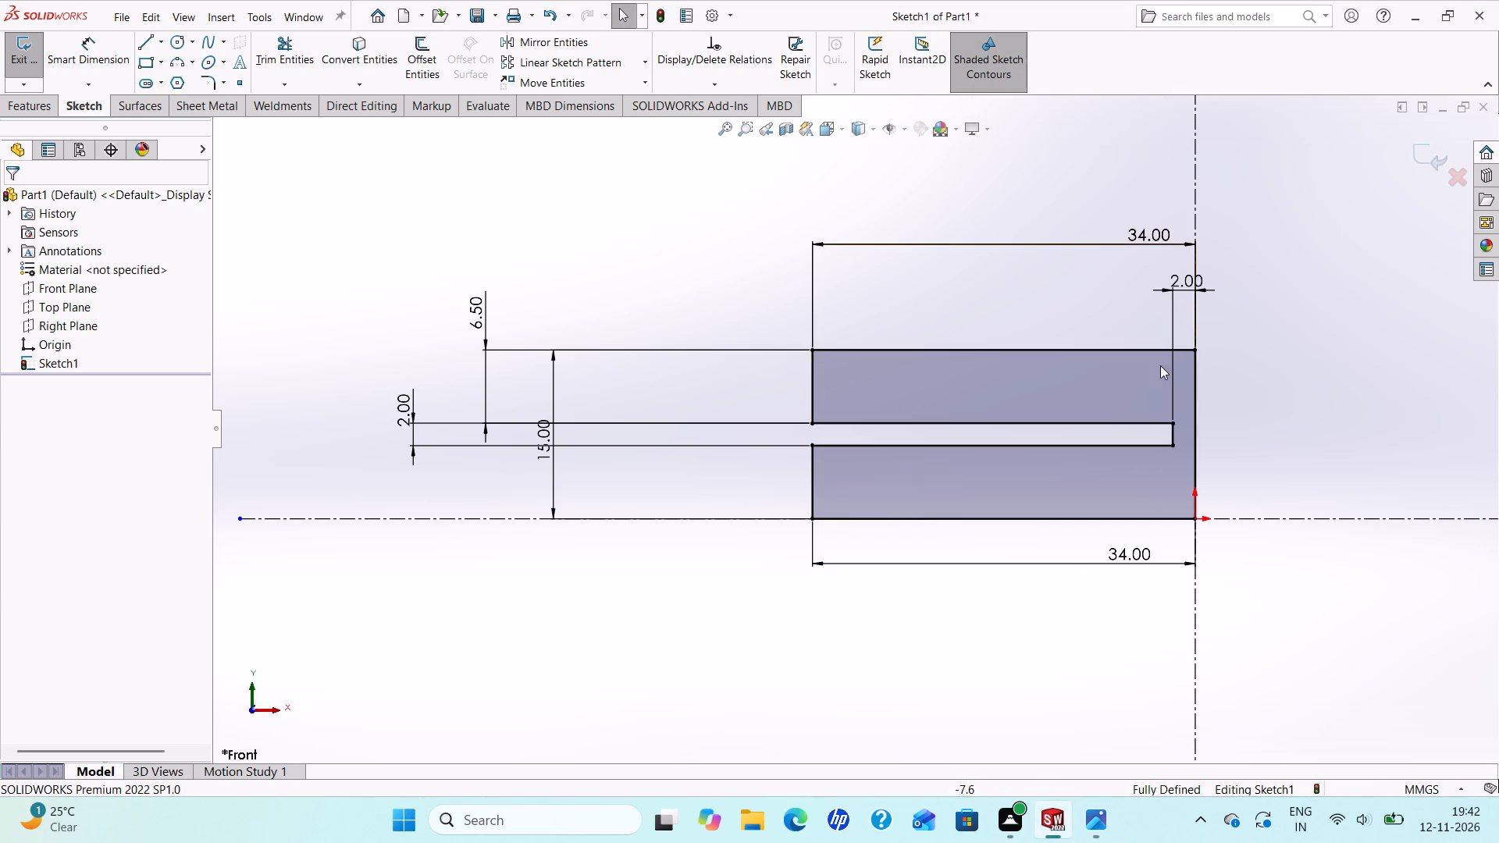
{"action": "scroll", "coordinate": [1170, 376], "scroll_direction": "up", "scroll_amount": 2}
{"action": "scroll", "coordinate": [1170, 376], "scroll_direction": "down", "scroll_amount": 1}
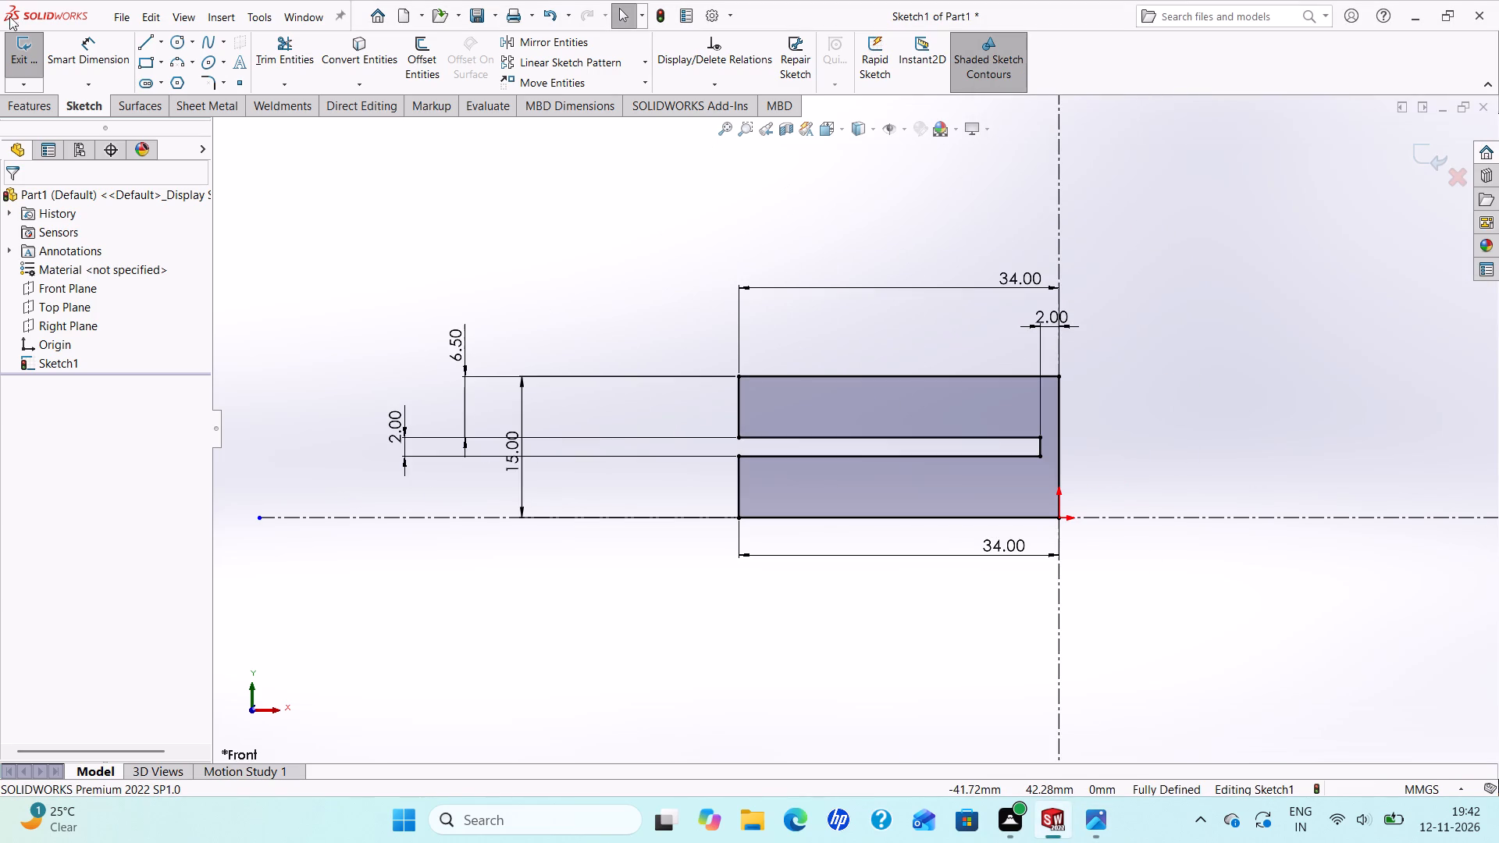
Extrude the slotted profile region as a Mid Plane boss 54 mm deep, taking the width from the reference drawing.
{"action": "left_click", "coordinate": [25, 101]}
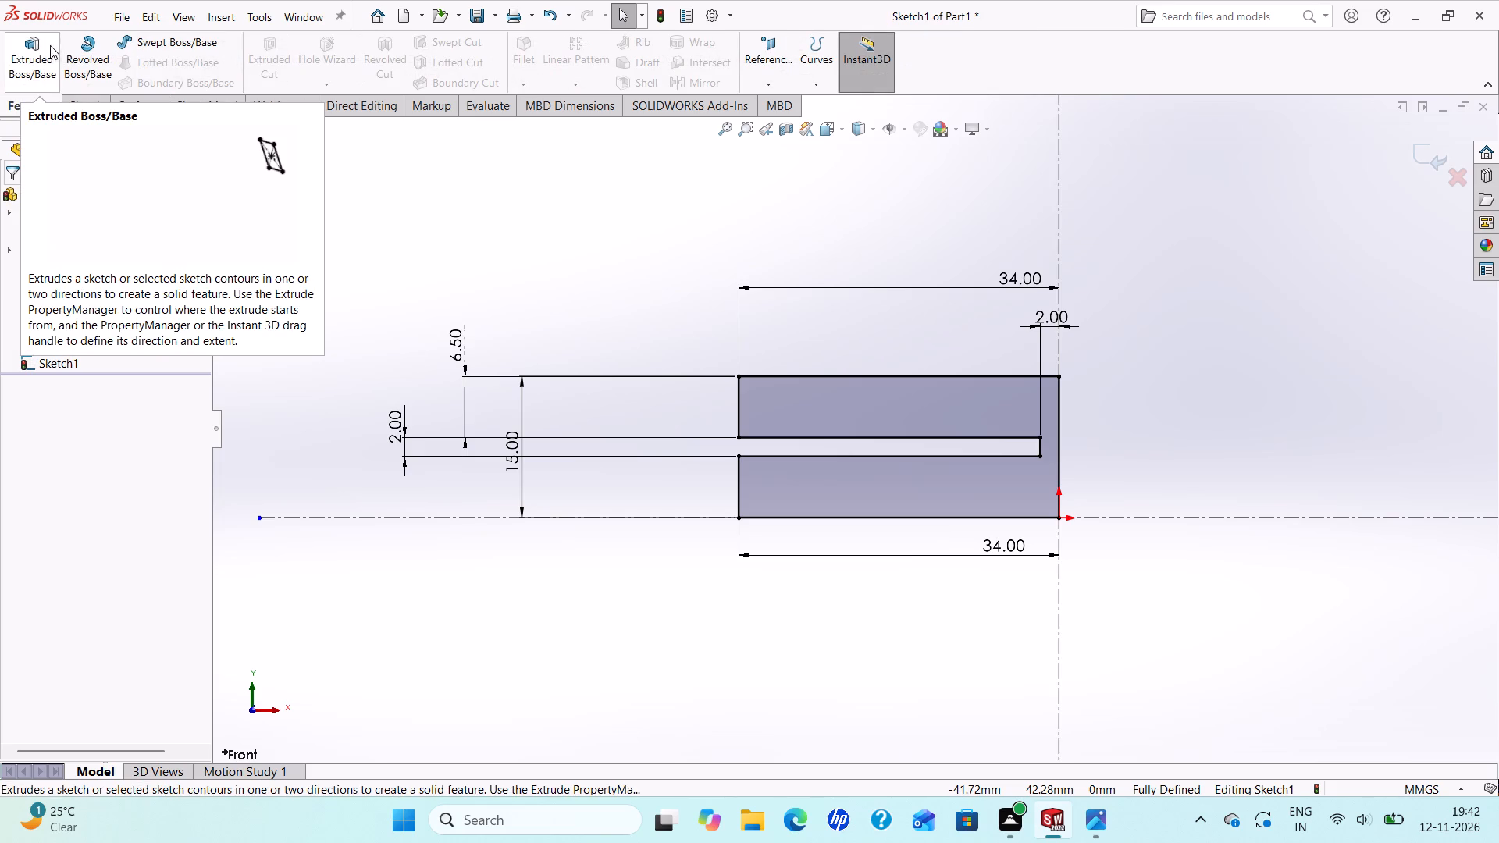
{"action": "left_click", "coordinate": [42, 45]}
{"action": "scroll", "coordinate": [611, 318], "scroll_direction": "up", "scroll_amount": 2}
{"action": "scroll", "coordinate": [735, 365], "scroll_direction": "down", "scroll_amount": 2}
{"action": "scroll", "coordinate": [782, 432], "scroll_direction": "down", "scroll_amount": 6}
{"action": "scroll", "coordinate": [863, 411], "scroll_direction": "down", "scroll_amount": 3}
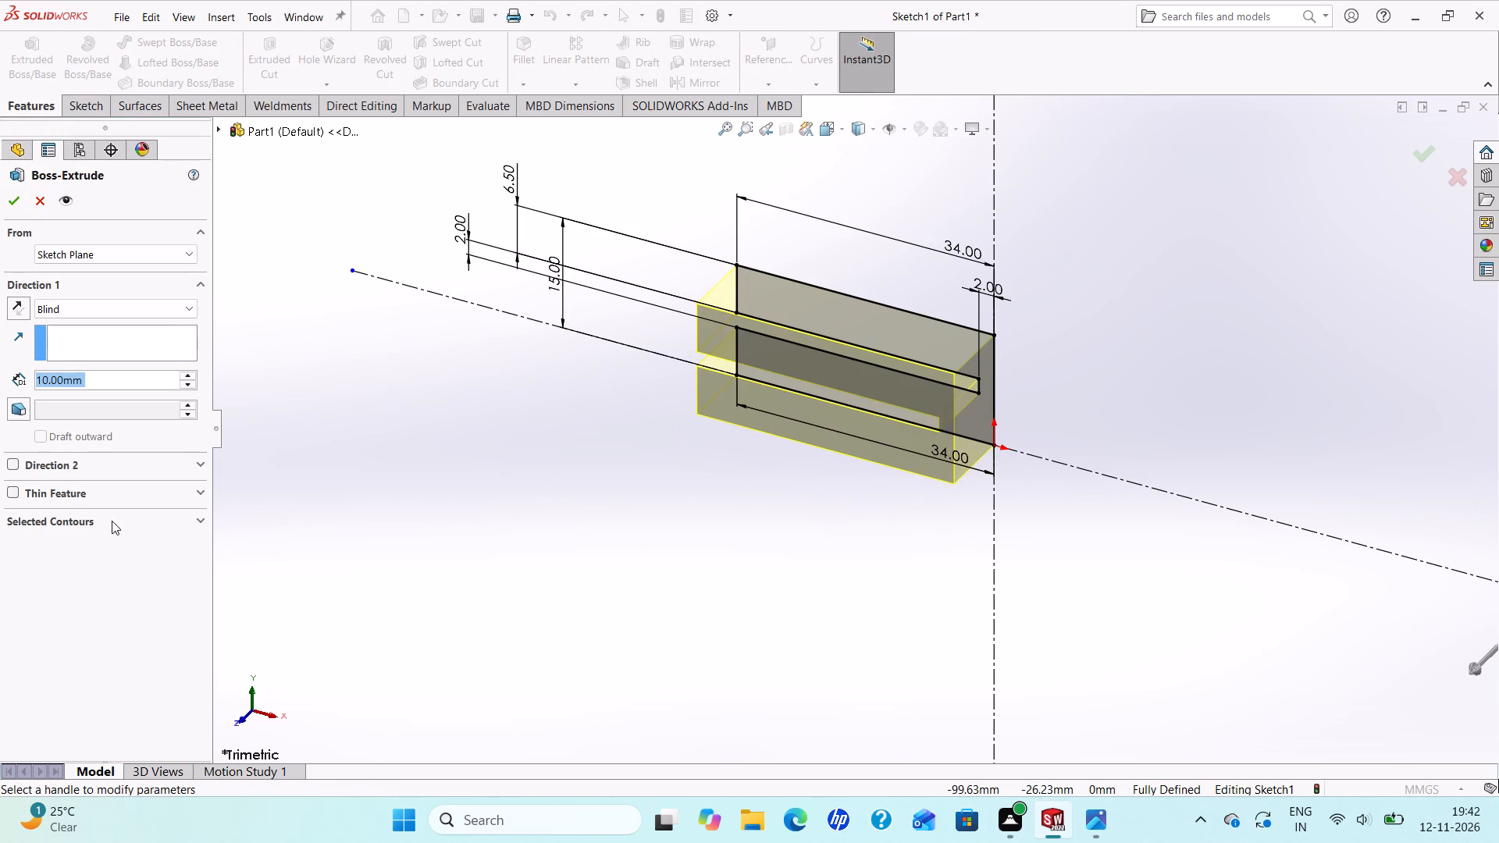
{"action": "left_click", "coordinate": [192, 519]}
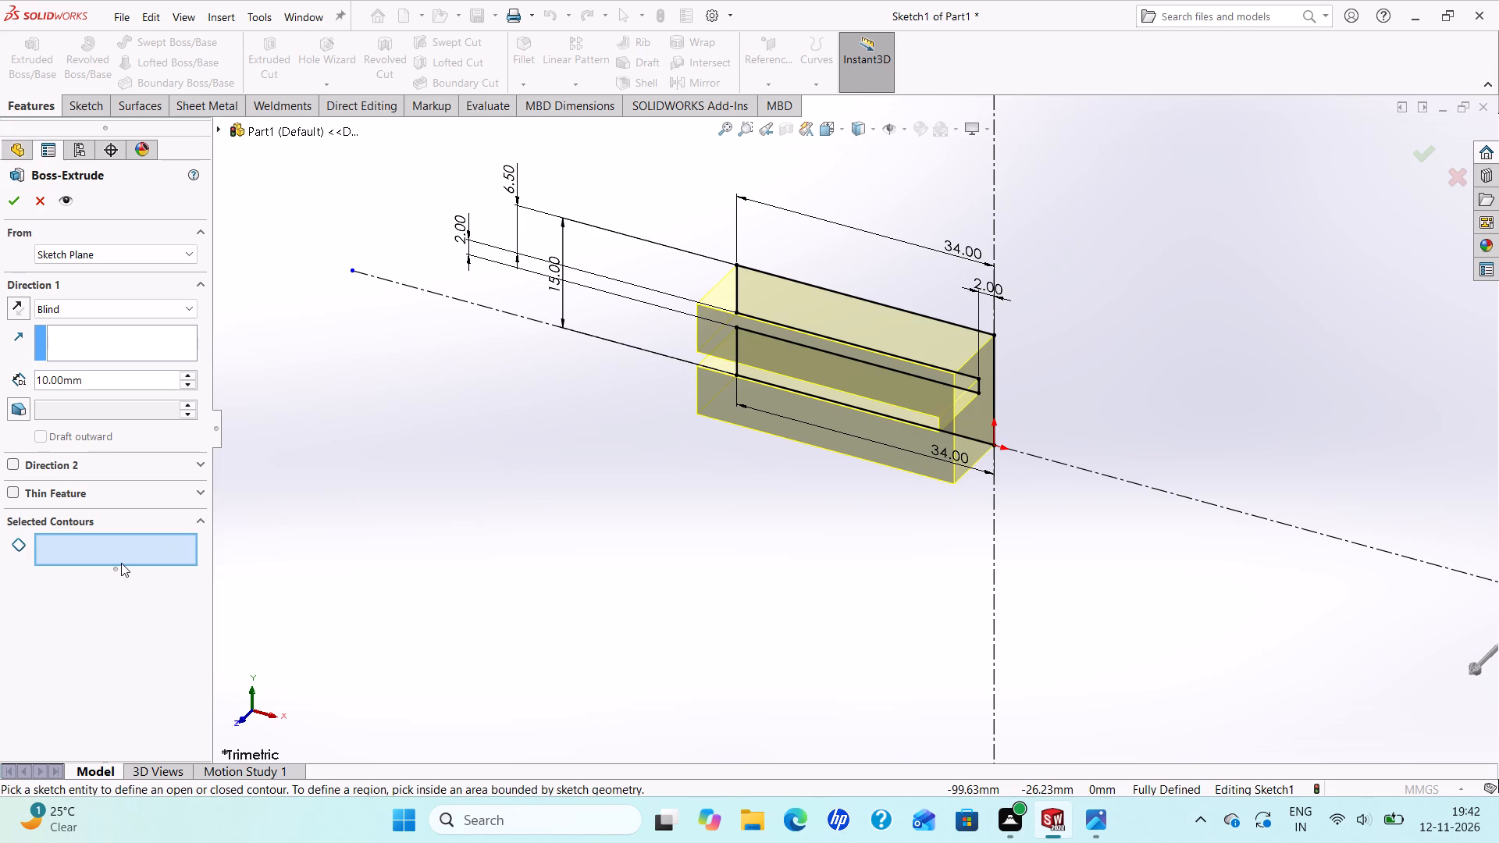
{"action": "left_click", "coordinate": [121, 555]}
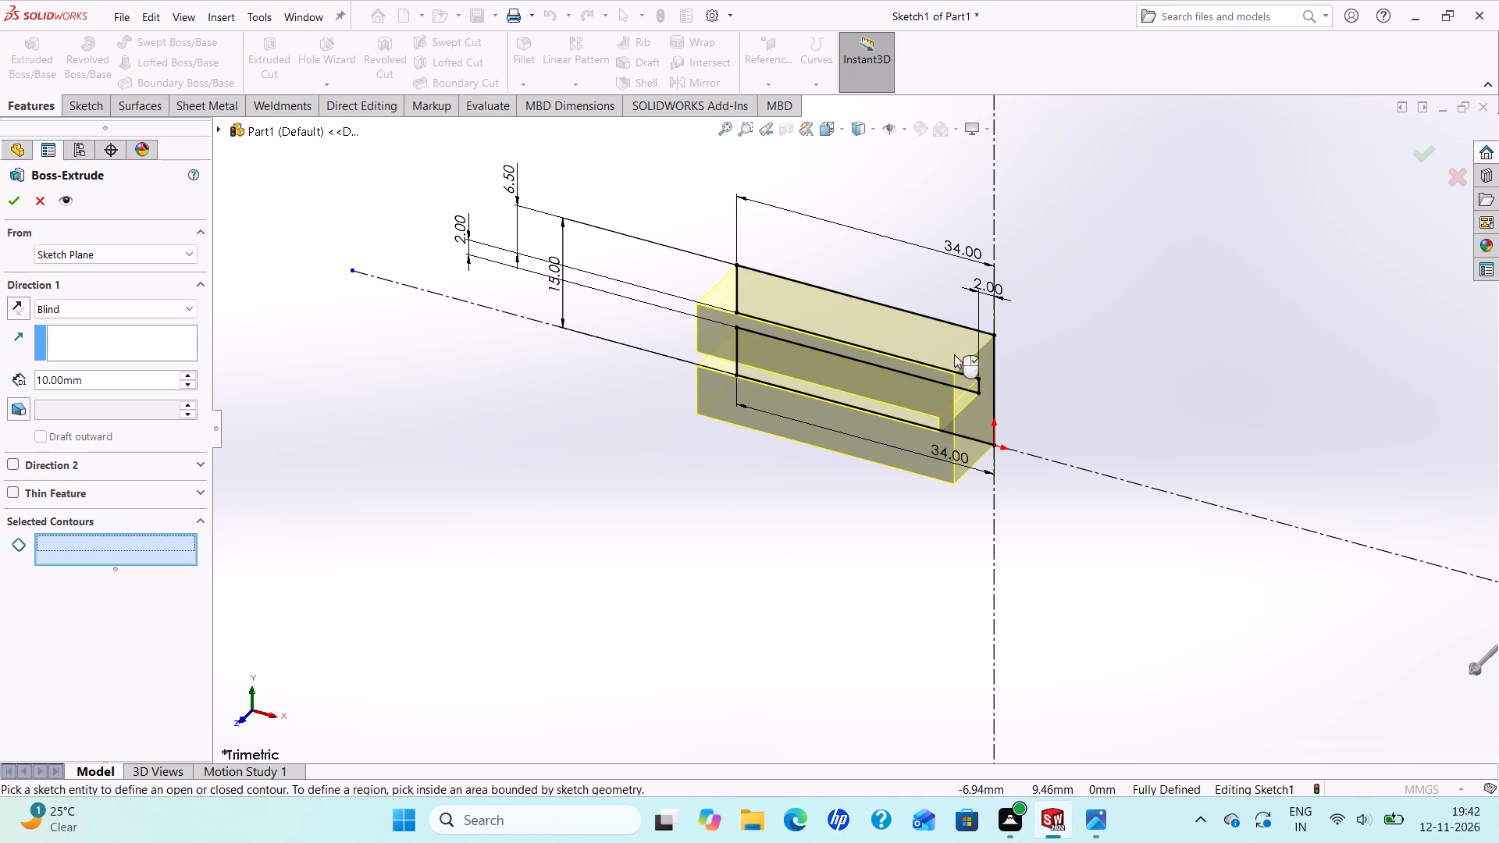
{"action": "left_click", "coordinate": [941, 395]}
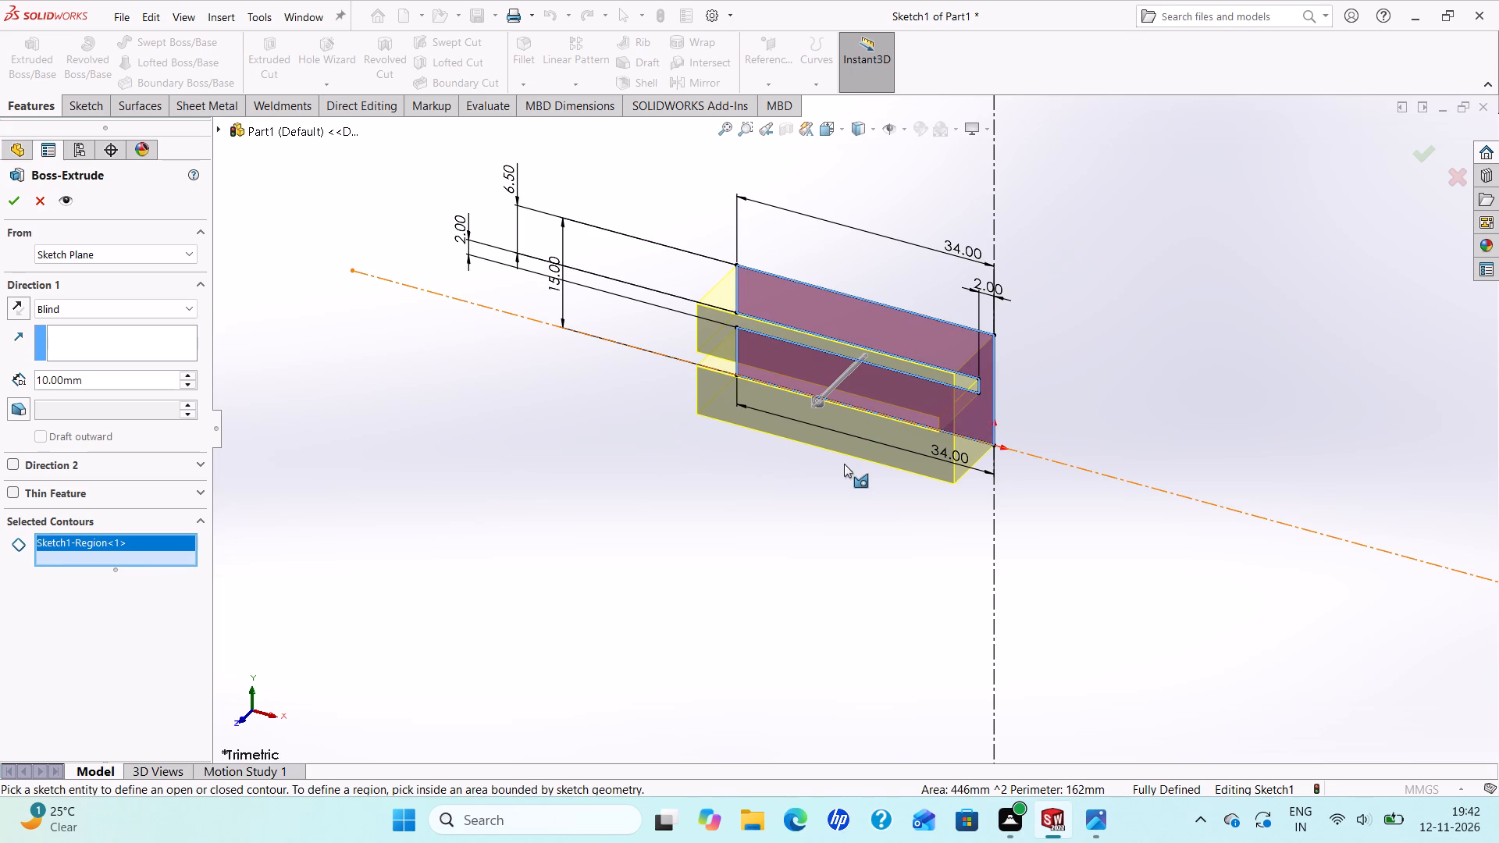
{"action": "left_click", "coordinate": [196, 301]}
{"action": "left_click", "coordinate": [64, 386]}
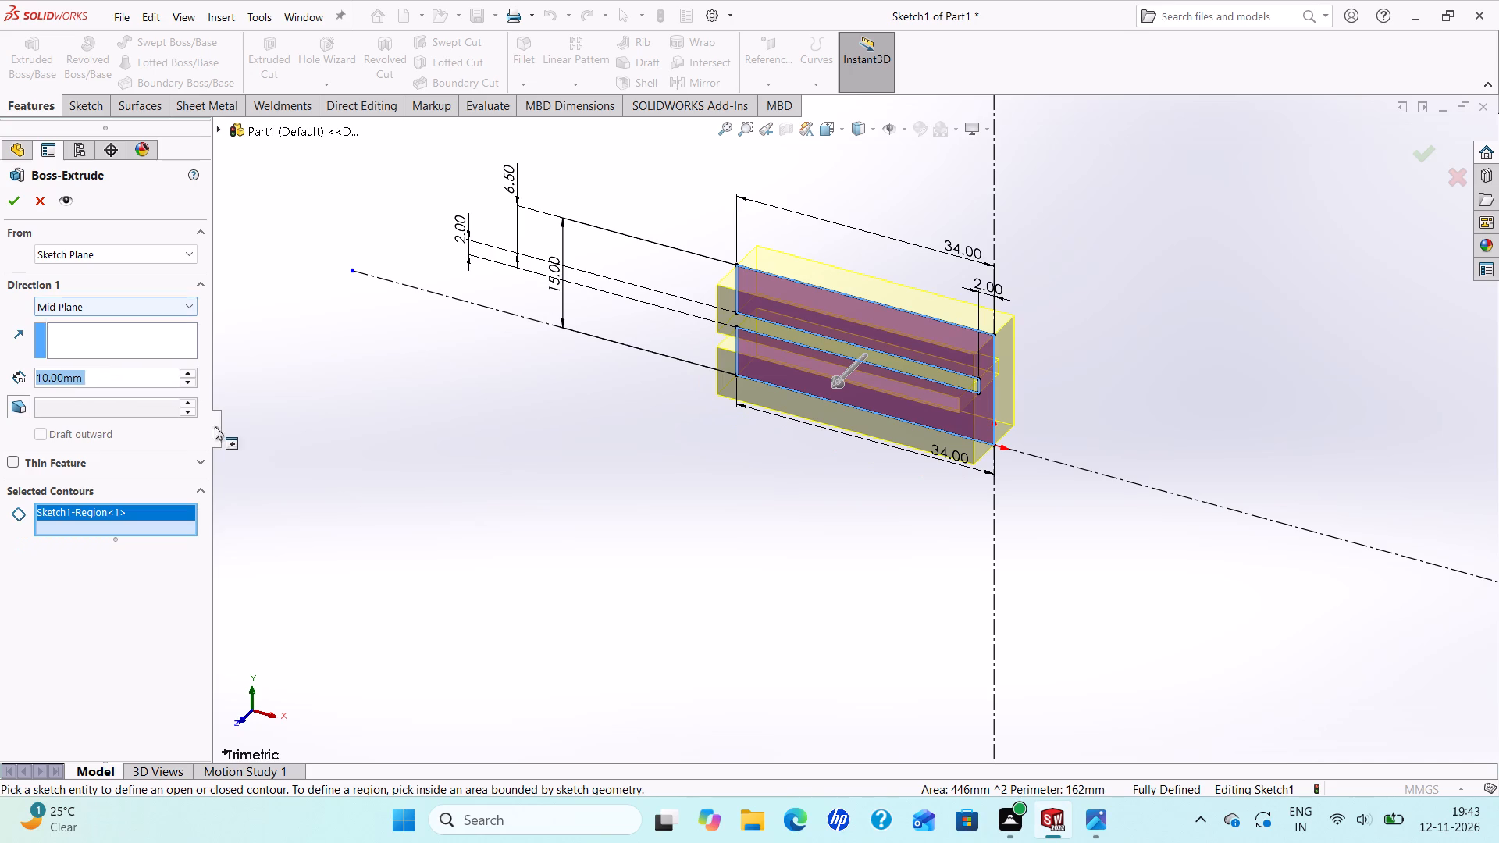
{"action": "left_click", "coordinate": [1107, 821]}
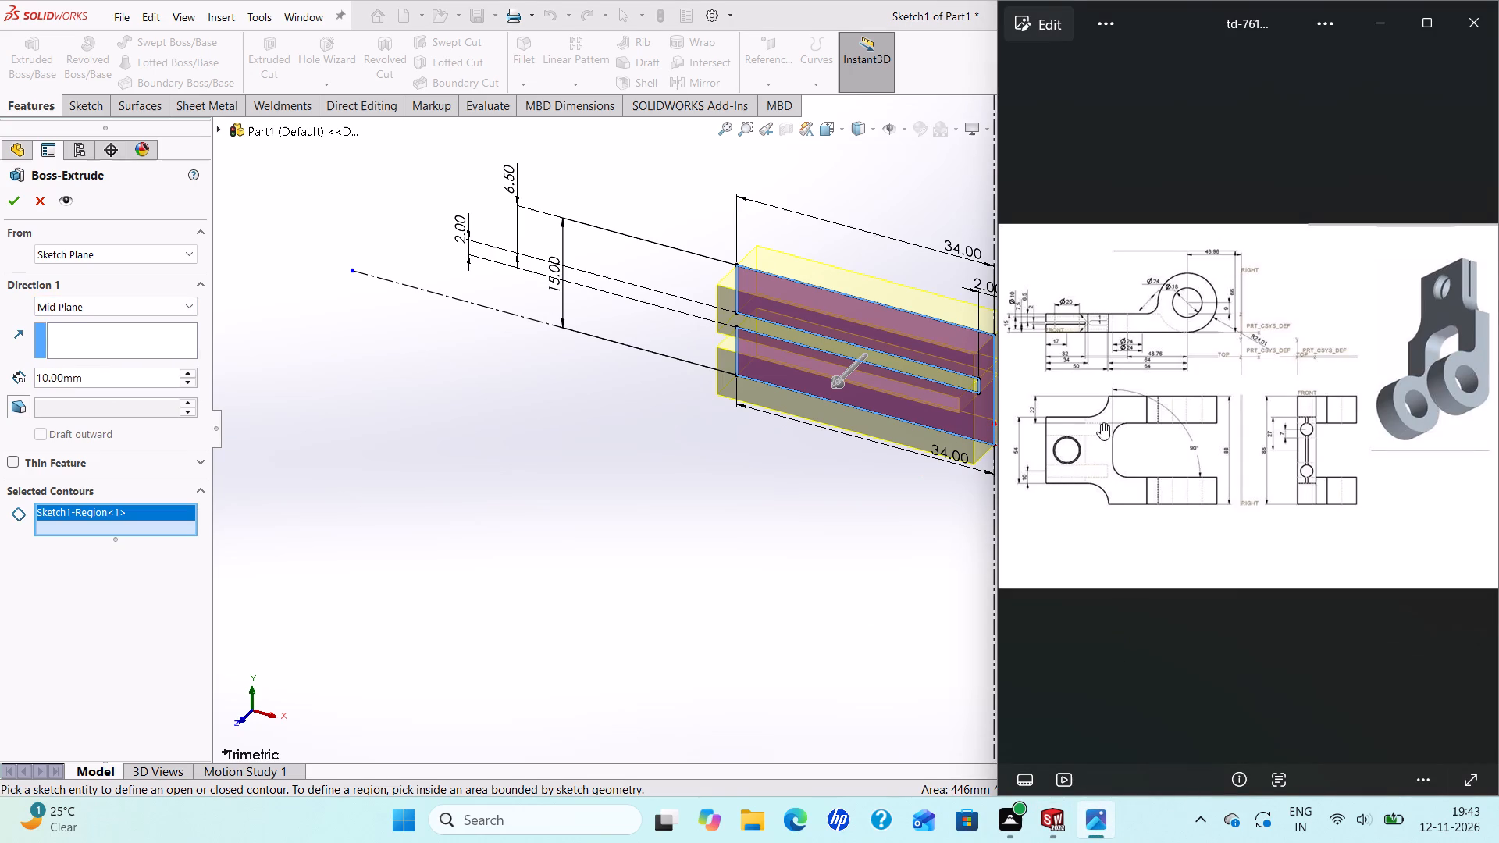
{"action": "scroll", "coordinate": [1018, 471], "scroll_direction": "up", "scroll_amount": 4}
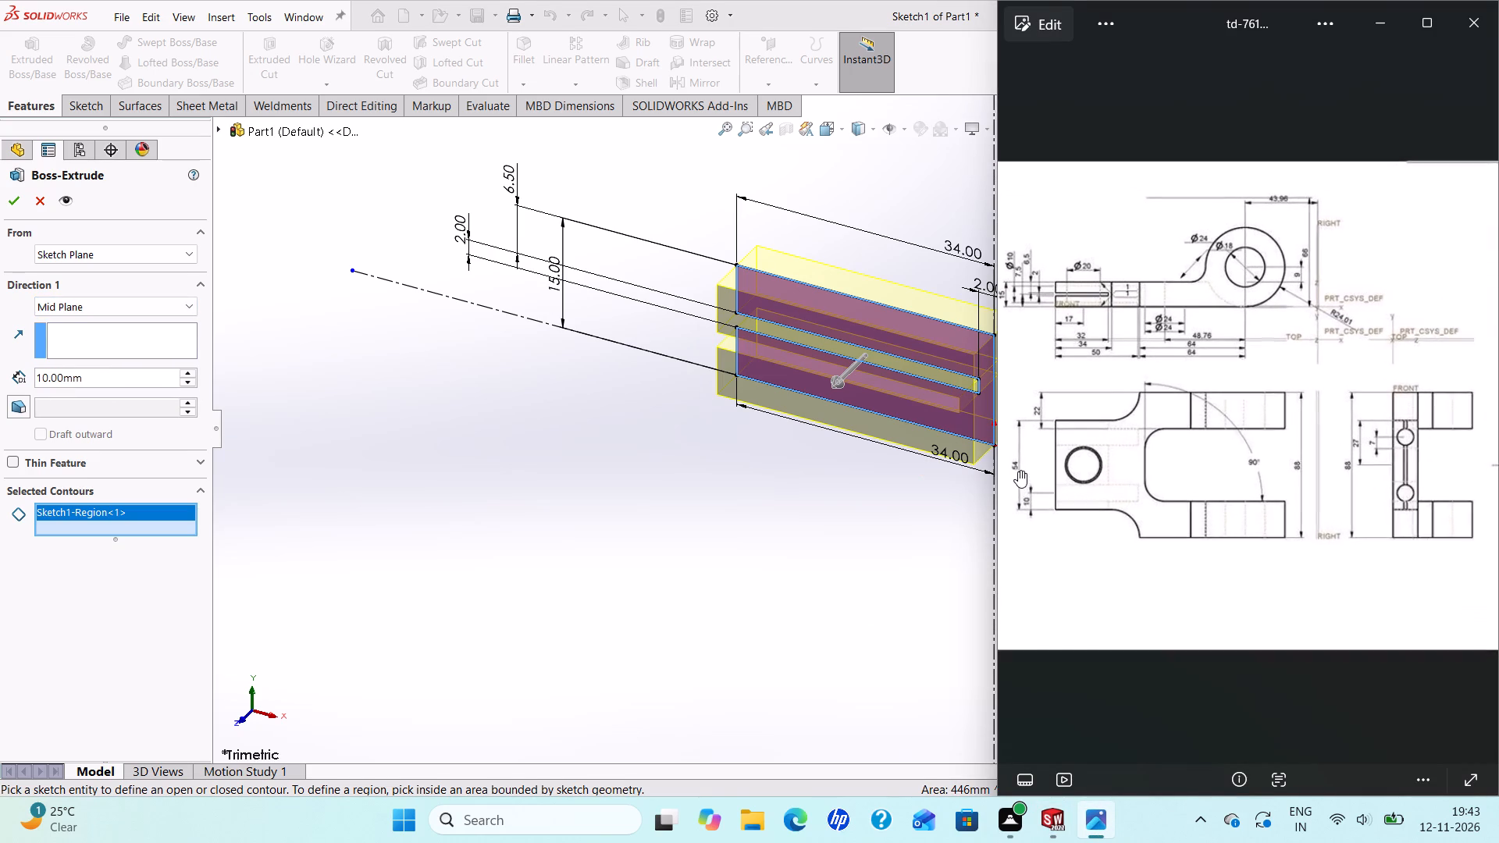
{"action": "scroll", "coordinate": [1051, 486], "scroll_direction": "up", "scroll_amount": 2}
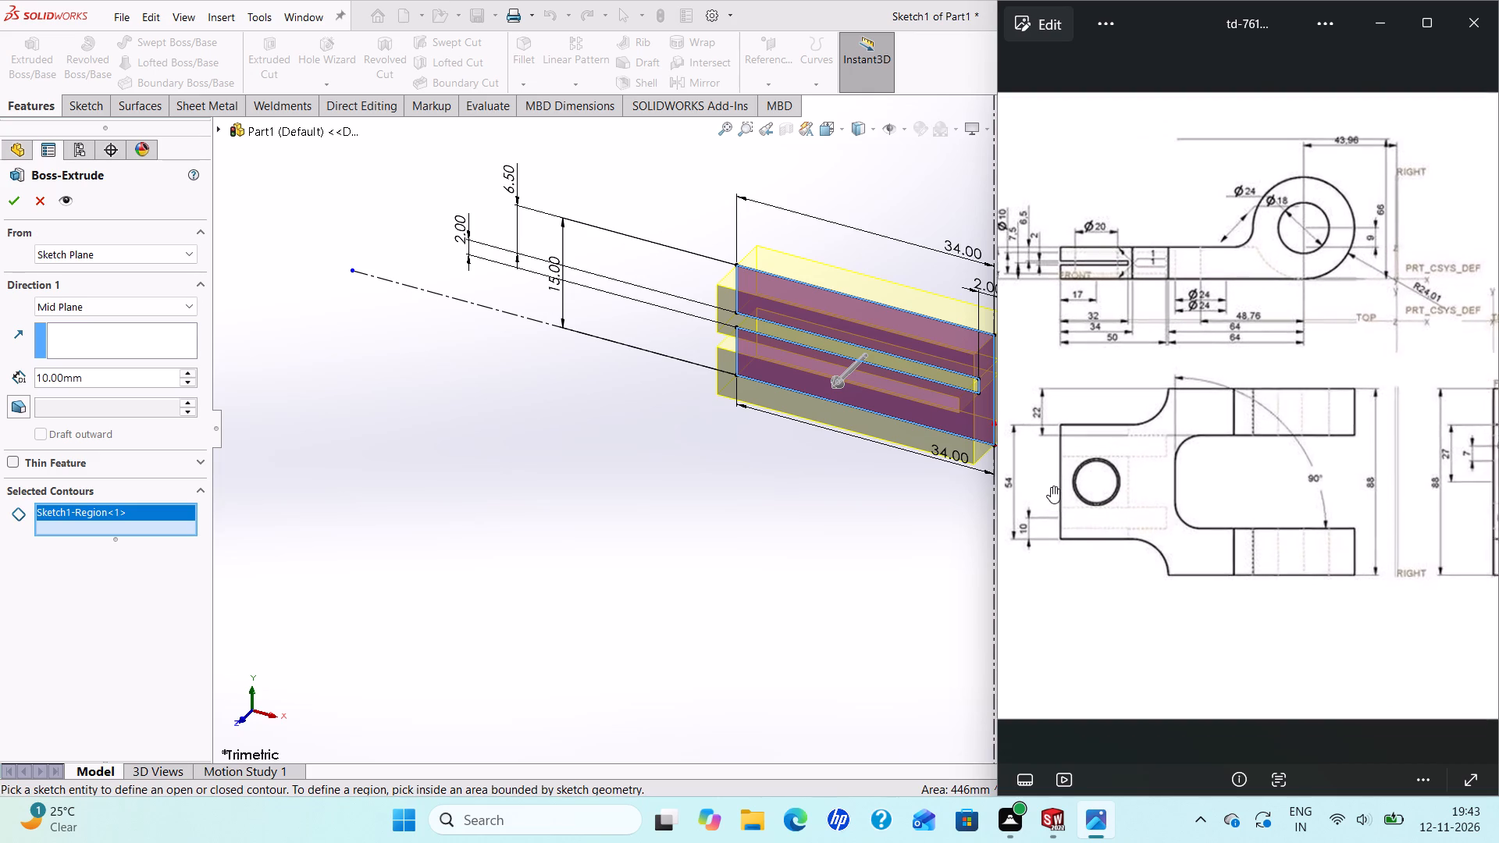
{"action": "scroll", "coordinate": [1051, 486], "scroll_direction": "down", "scroll_amount": 7}
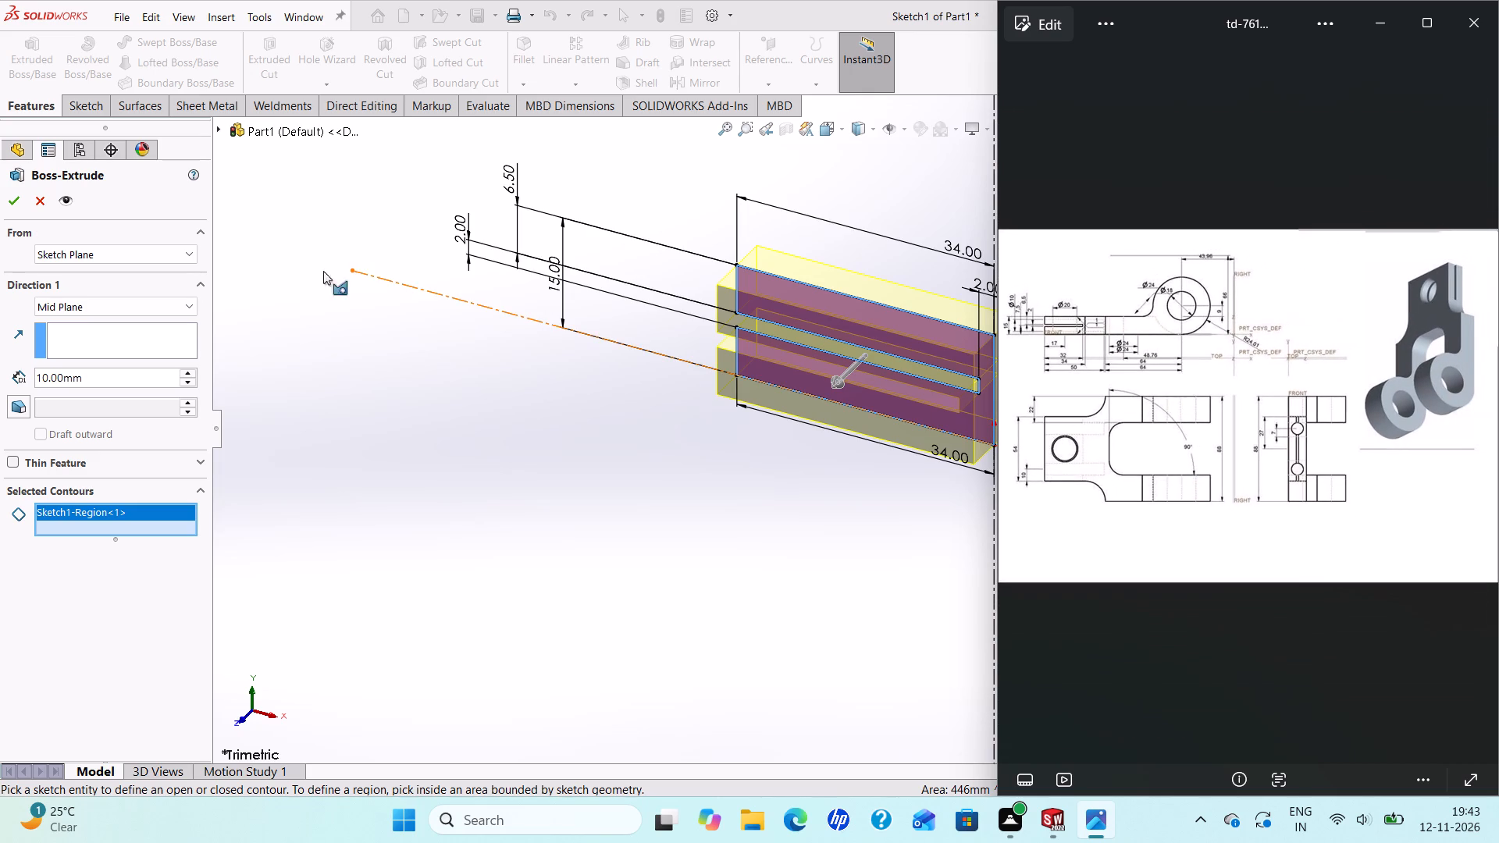
{"action": "left_click_drag", "start_coordinate": [112, 368], "coordinate": [1, 363]}
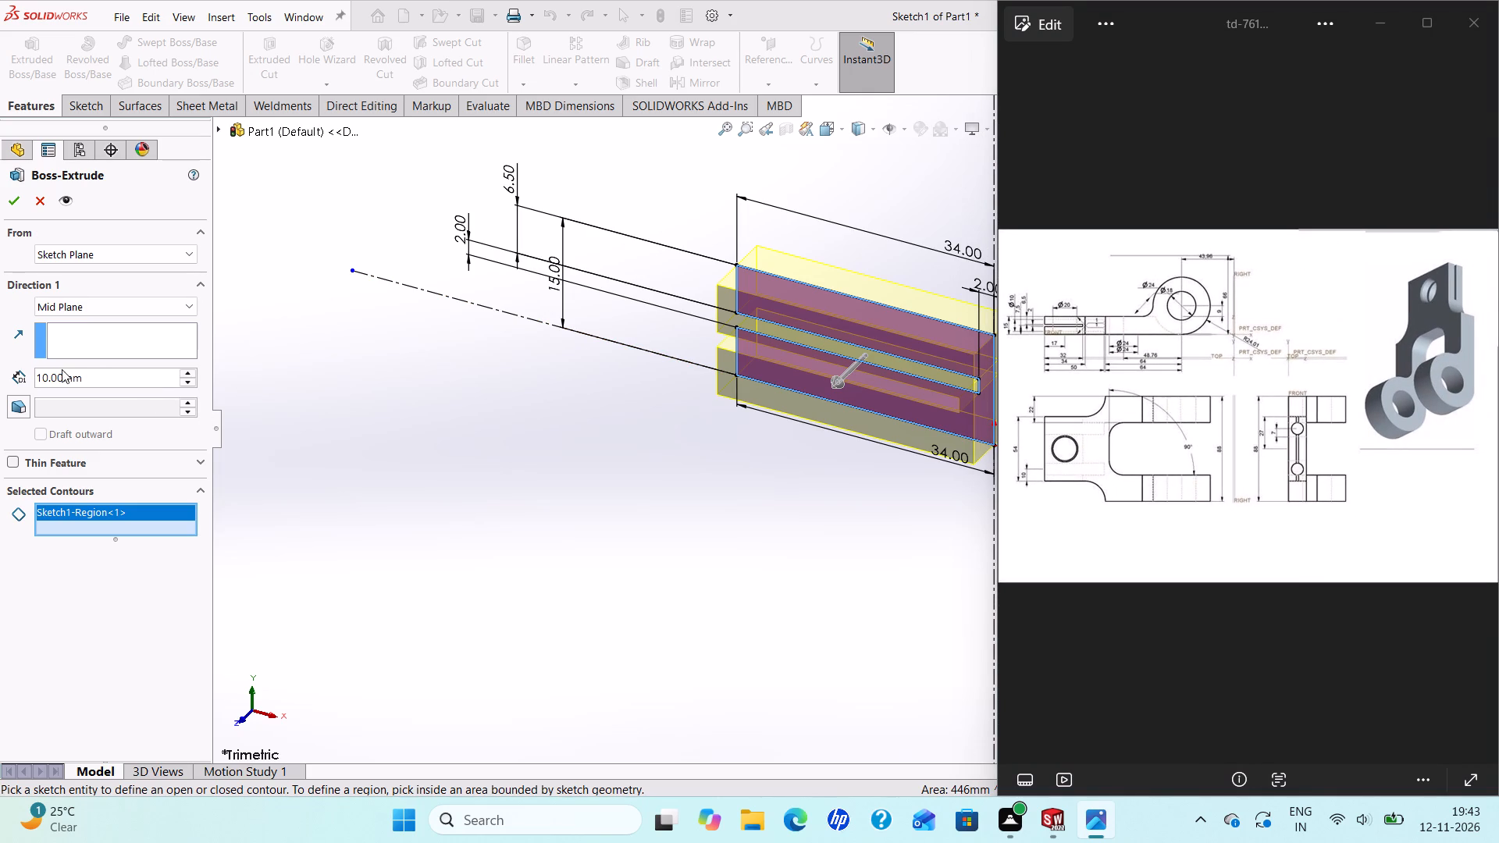
{"action": "left_click_drag", "start_coordinate": [124, 370], "coordinate": [0, 364]}
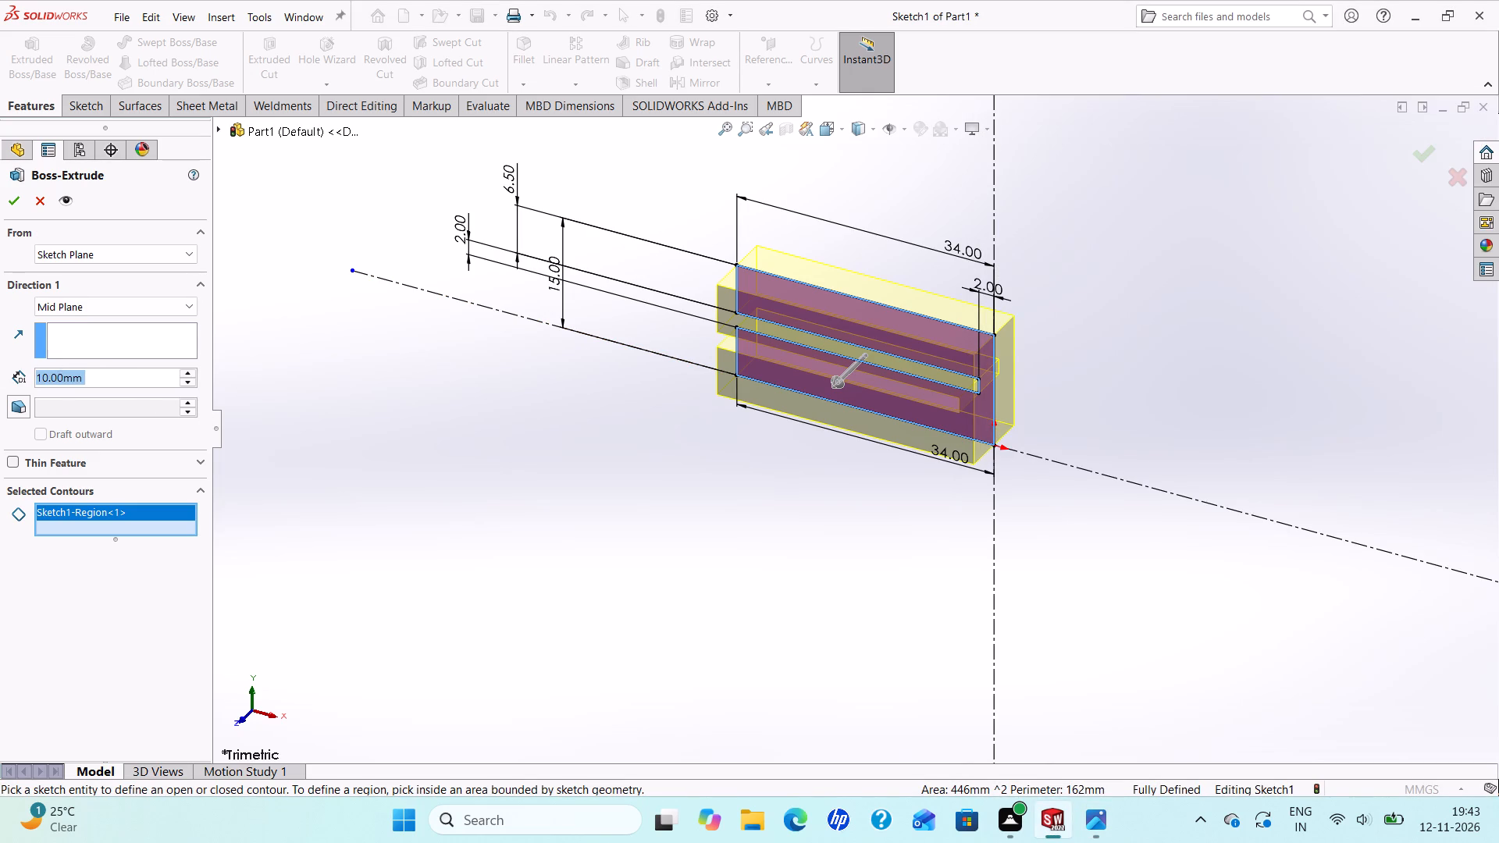
{"action": "key", "text": "5"}
{"action": "key", "text": "4"}
{"action": "key", "text": "Return"}
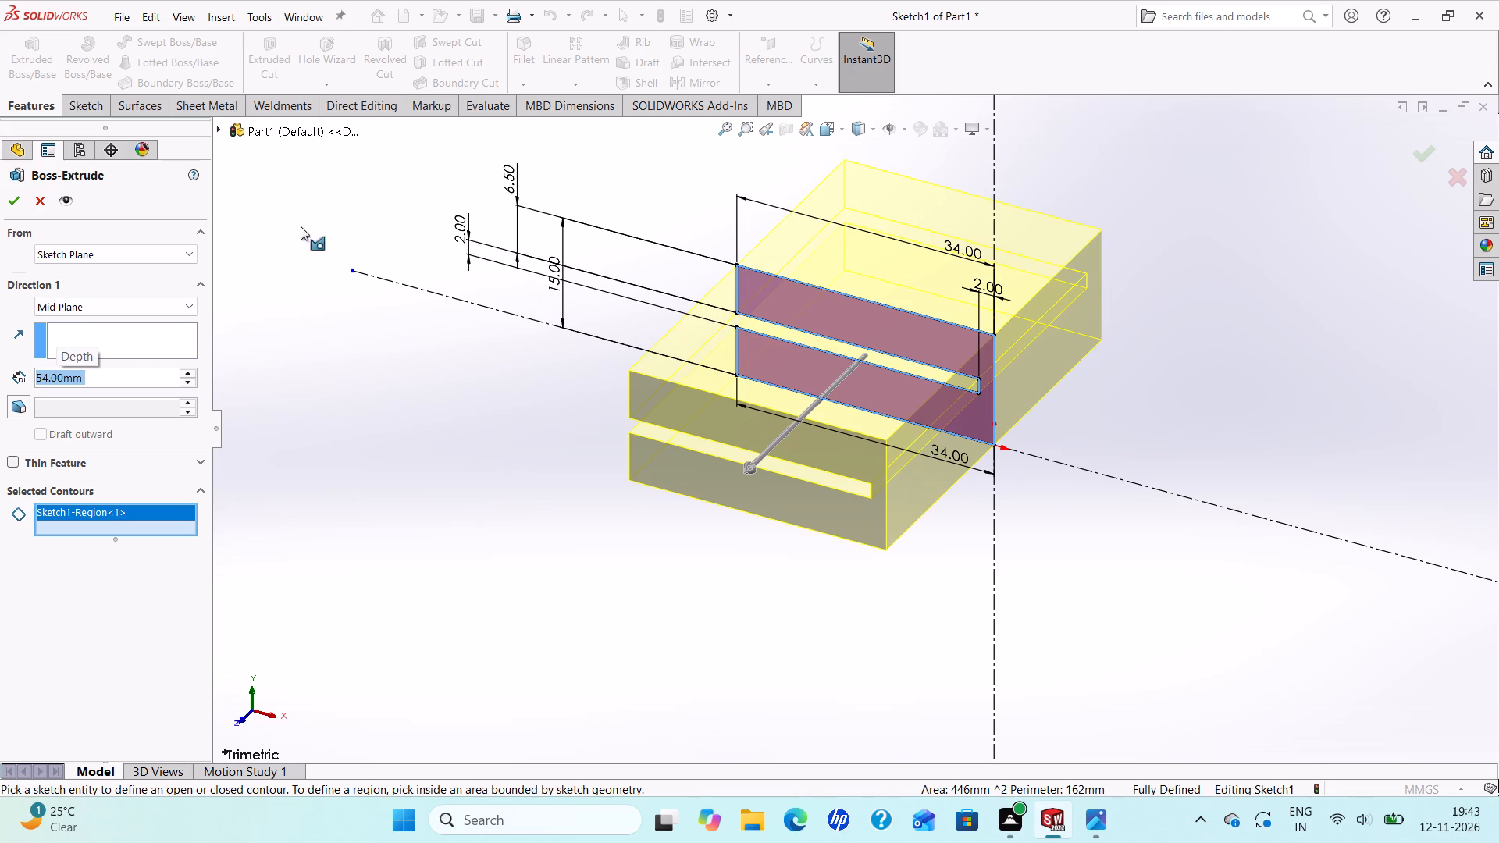
{"action": "left_click", "coordinate": [17, 202]}
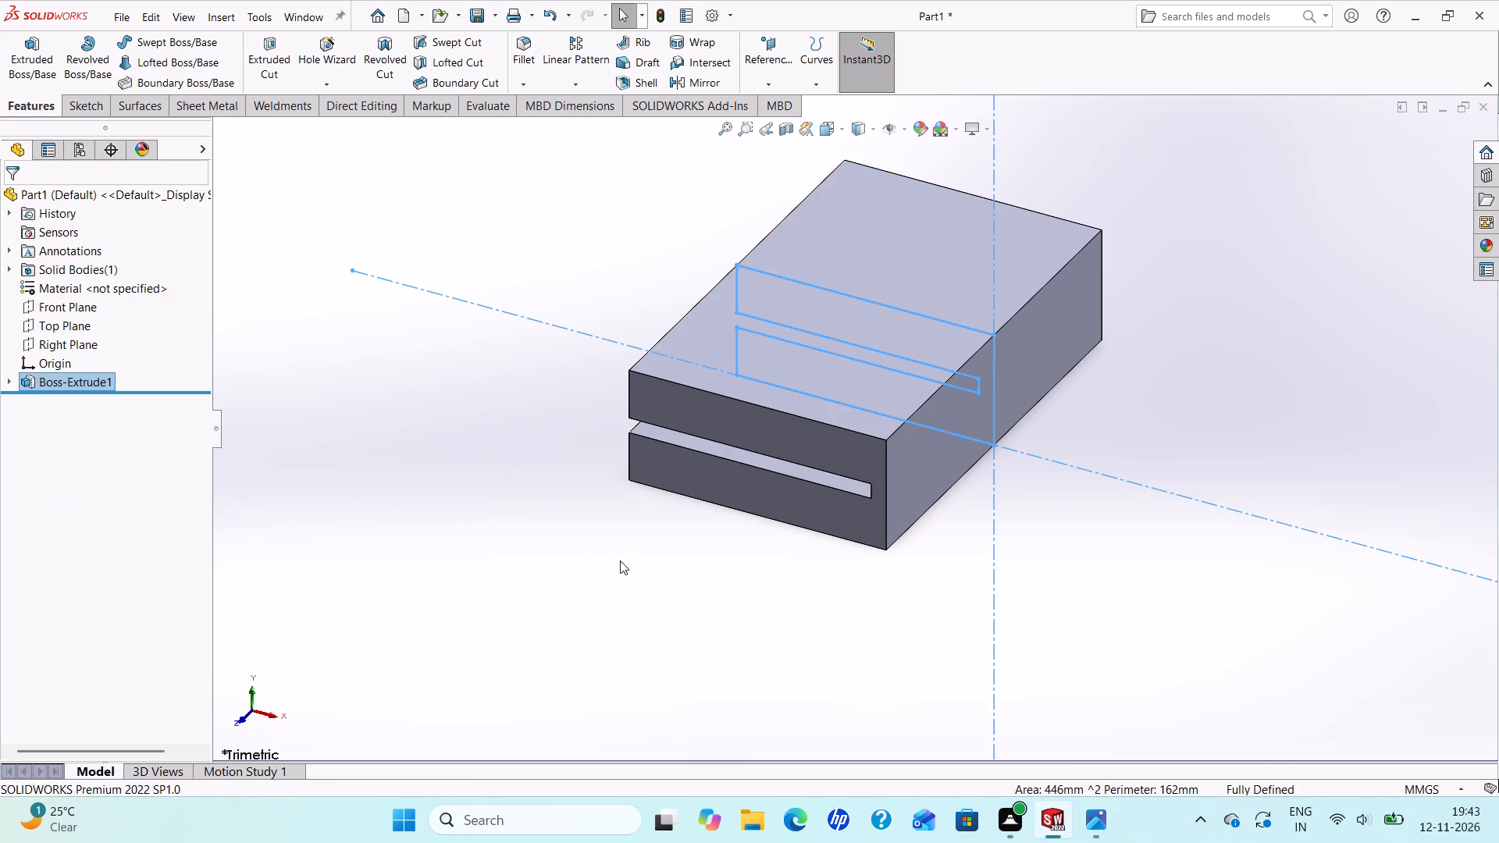
{"action": "key", "text": "Escape"}
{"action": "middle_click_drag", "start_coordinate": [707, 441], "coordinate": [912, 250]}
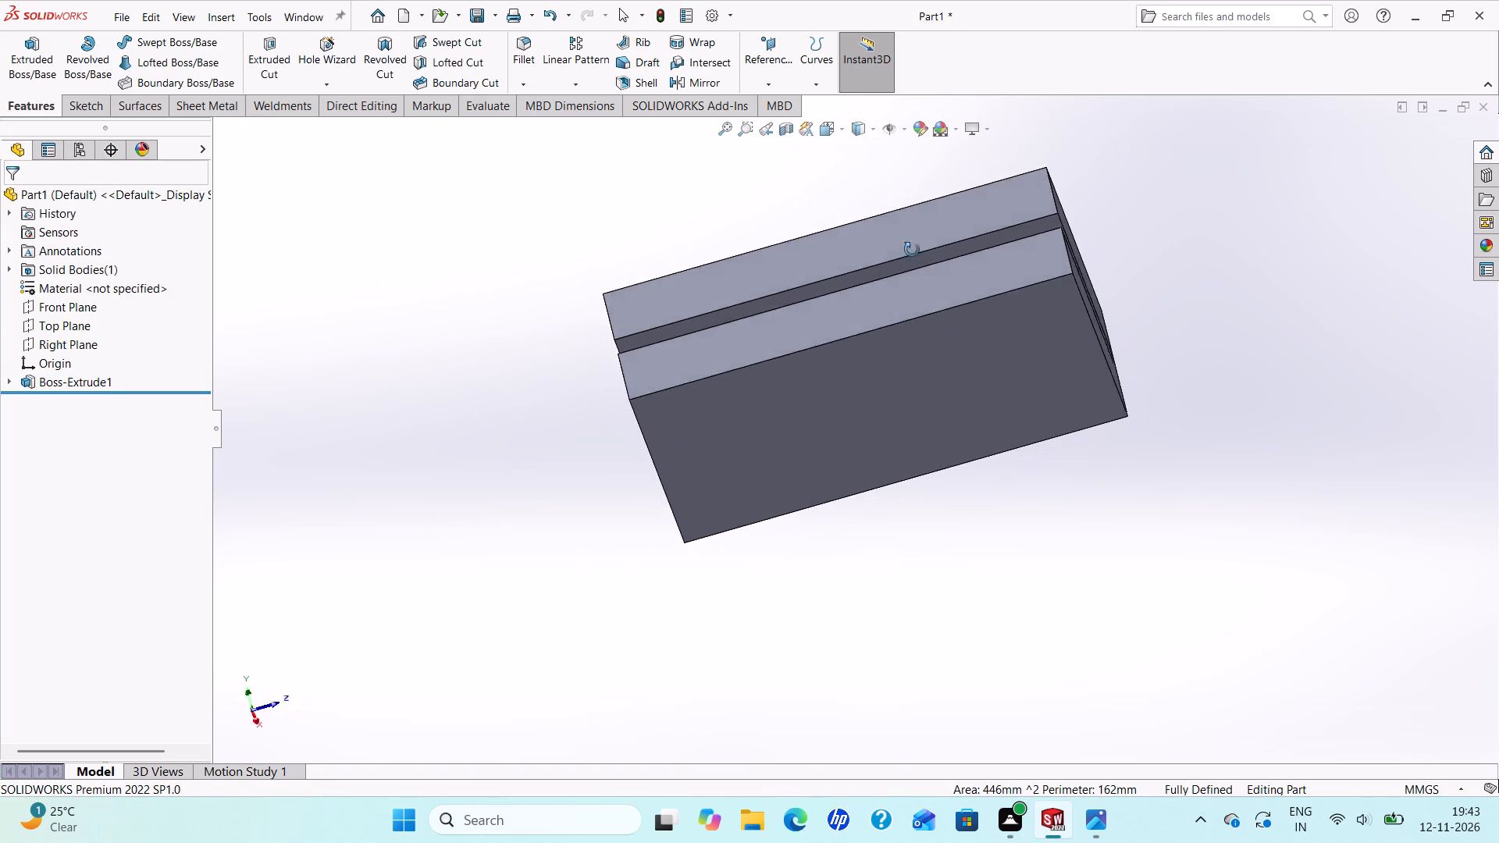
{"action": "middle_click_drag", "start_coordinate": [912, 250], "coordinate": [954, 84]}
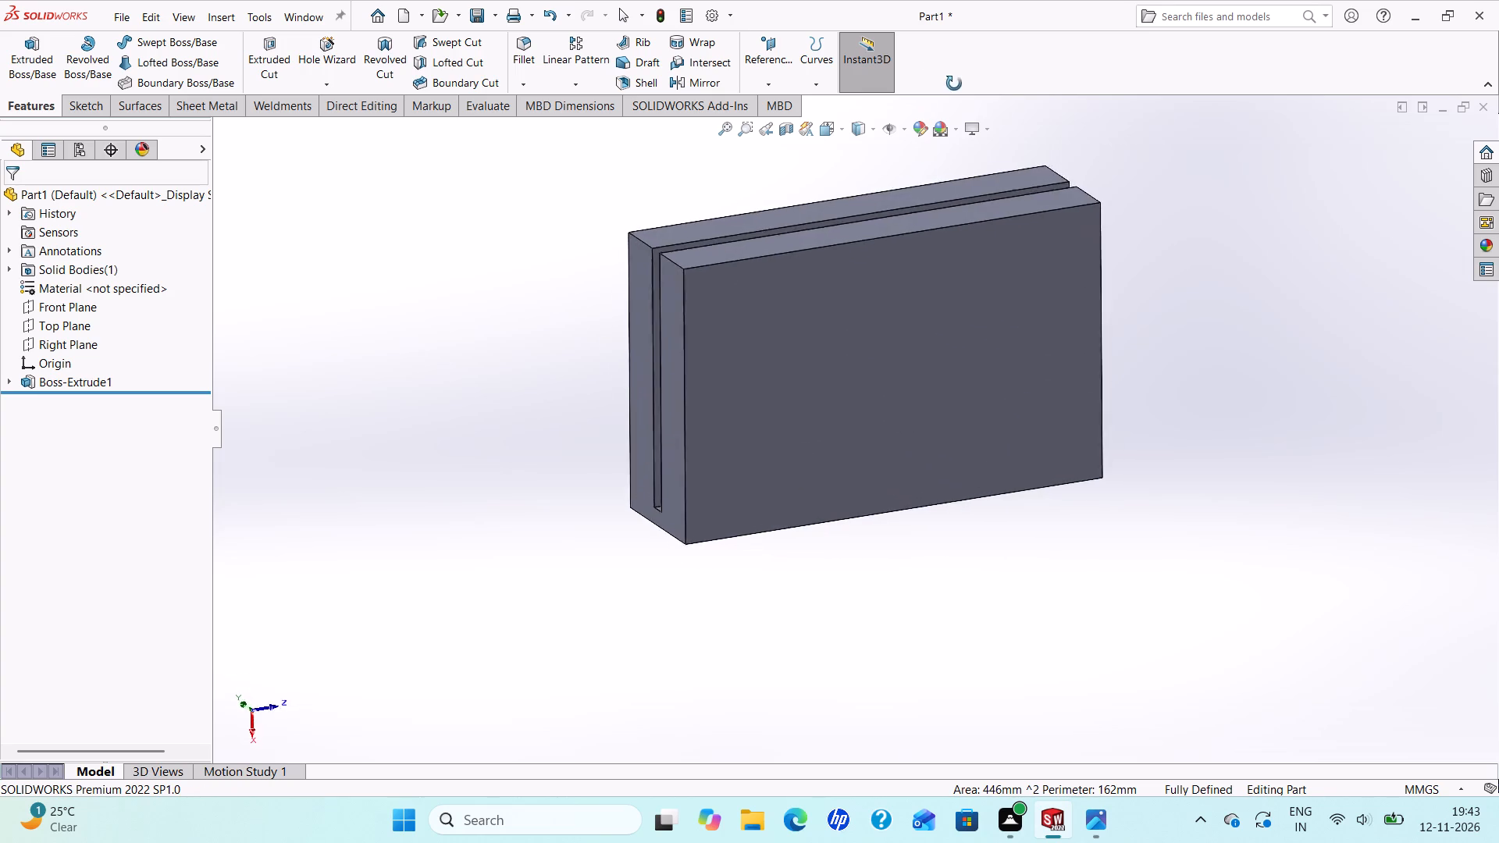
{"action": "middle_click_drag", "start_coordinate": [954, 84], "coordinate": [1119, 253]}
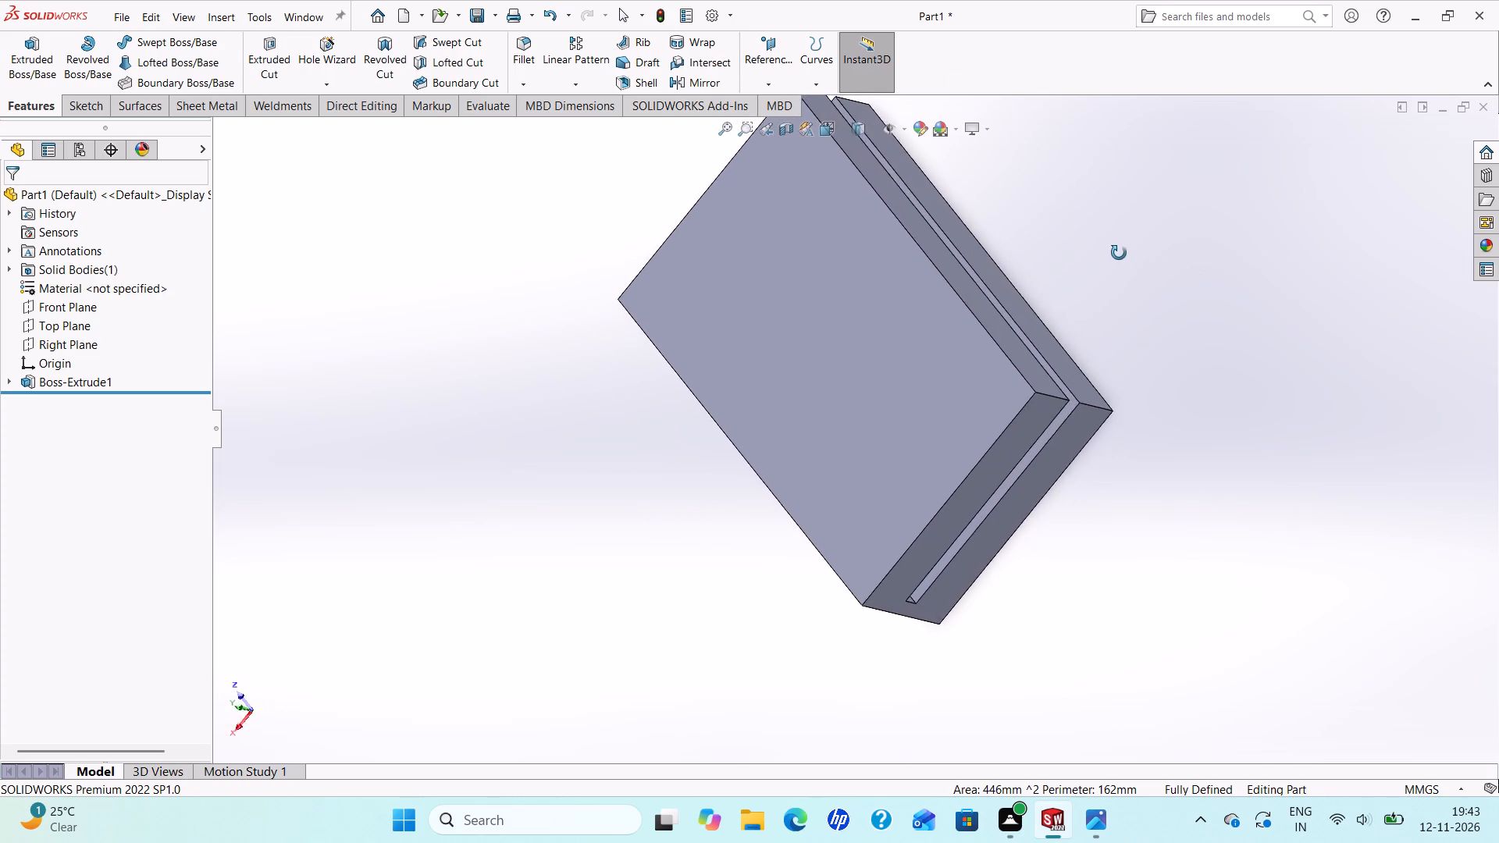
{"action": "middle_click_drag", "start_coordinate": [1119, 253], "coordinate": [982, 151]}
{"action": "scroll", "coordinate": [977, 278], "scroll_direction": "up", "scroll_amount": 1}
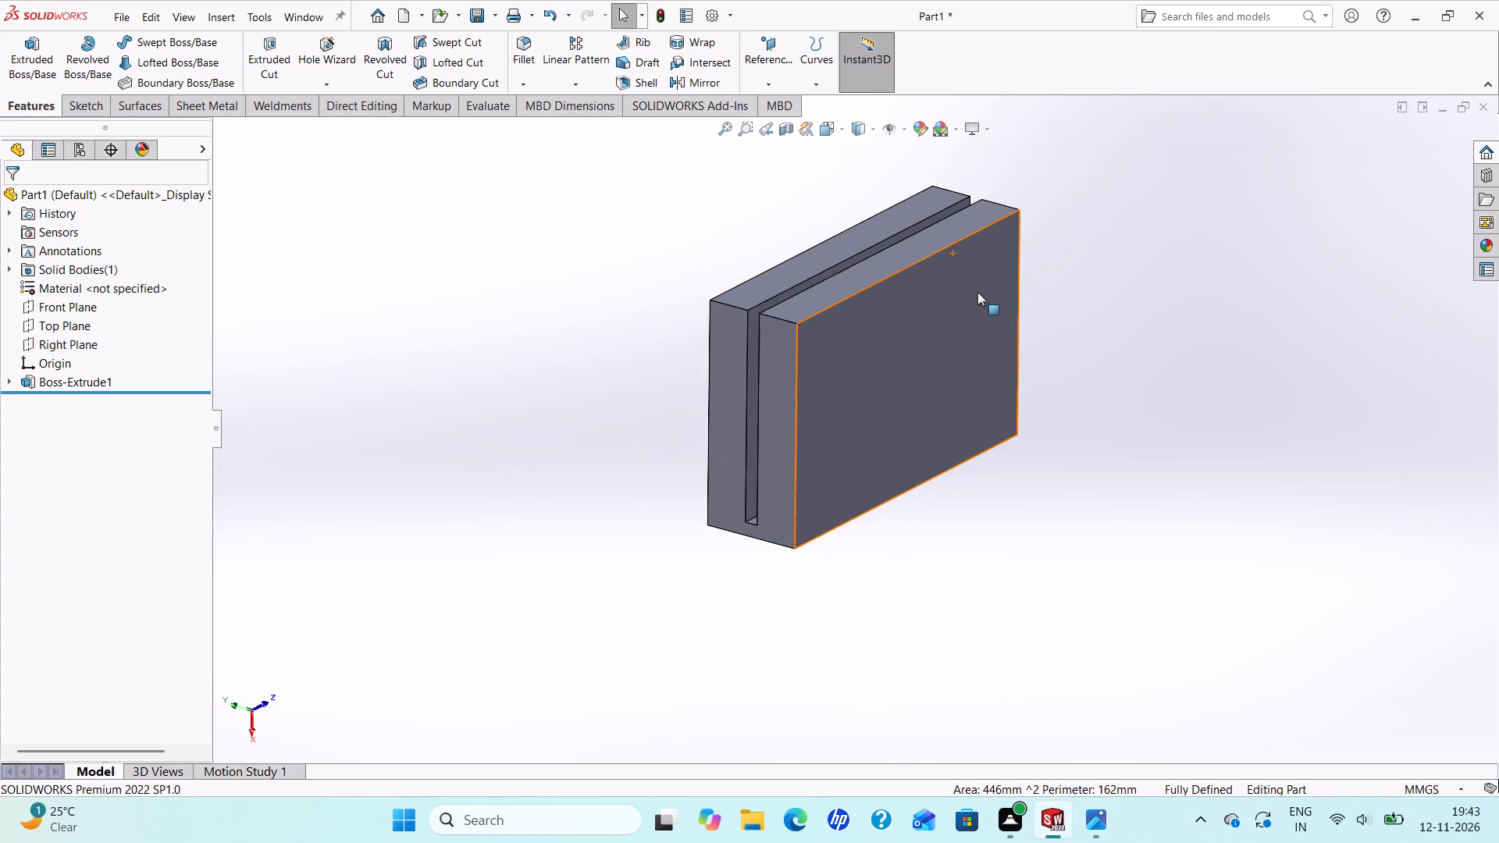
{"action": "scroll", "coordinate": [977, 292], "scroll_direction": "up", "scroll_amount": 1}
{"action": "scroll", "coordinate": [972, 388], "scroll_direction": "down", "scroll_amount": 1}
Examine the side and top views in the reference drawing in Photos for the shank hole's position and diameter and the fork dimensions.
{"action": "left_click", "coordinate": [1093, 826]}
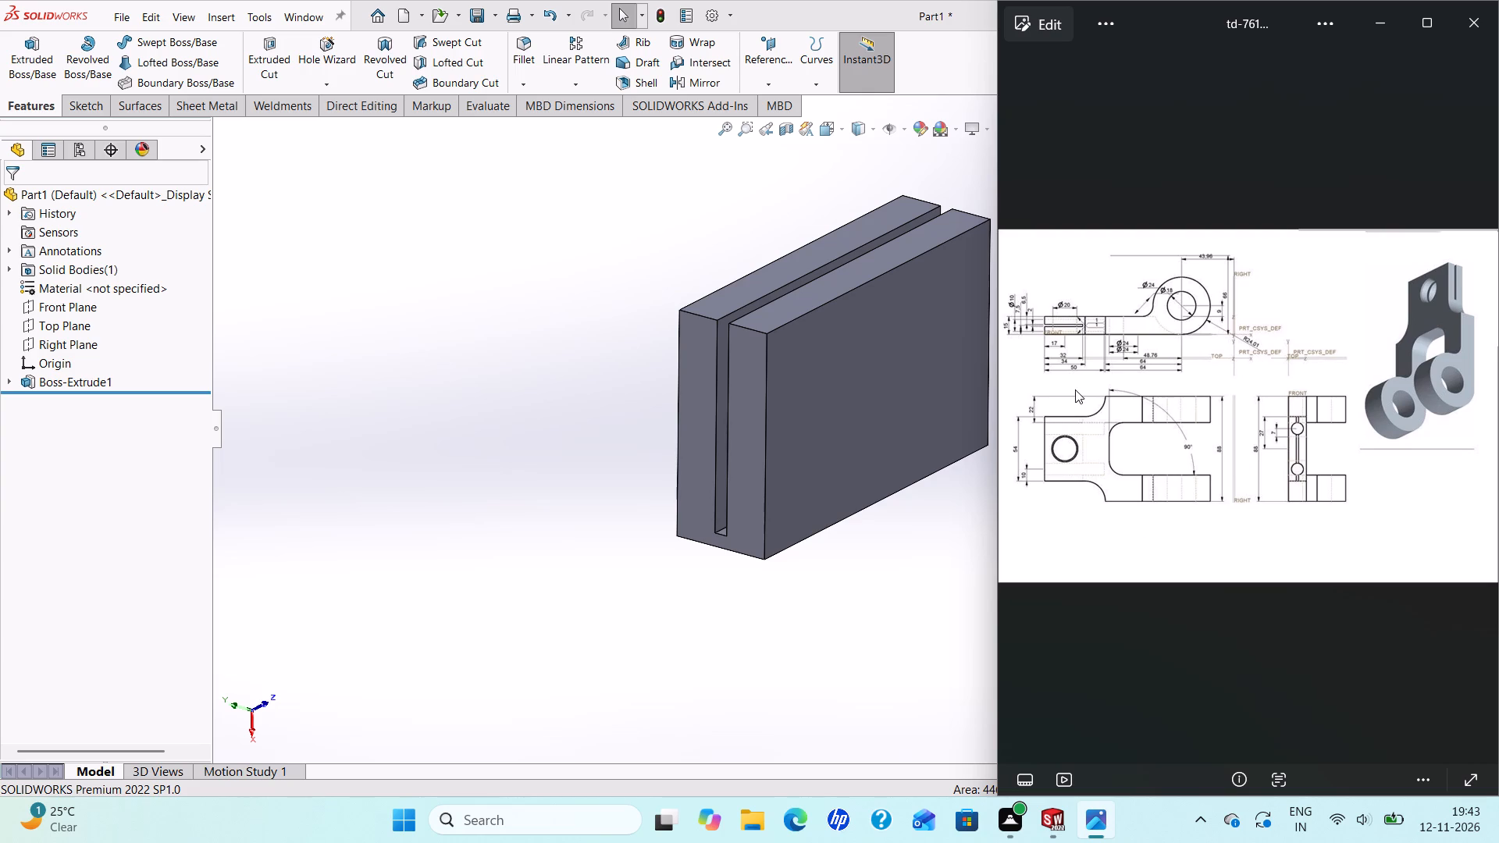
{"action": "scroll", "coordinate": [1055, 477], "scroll_direction": "up", "scroll_amount": 2}
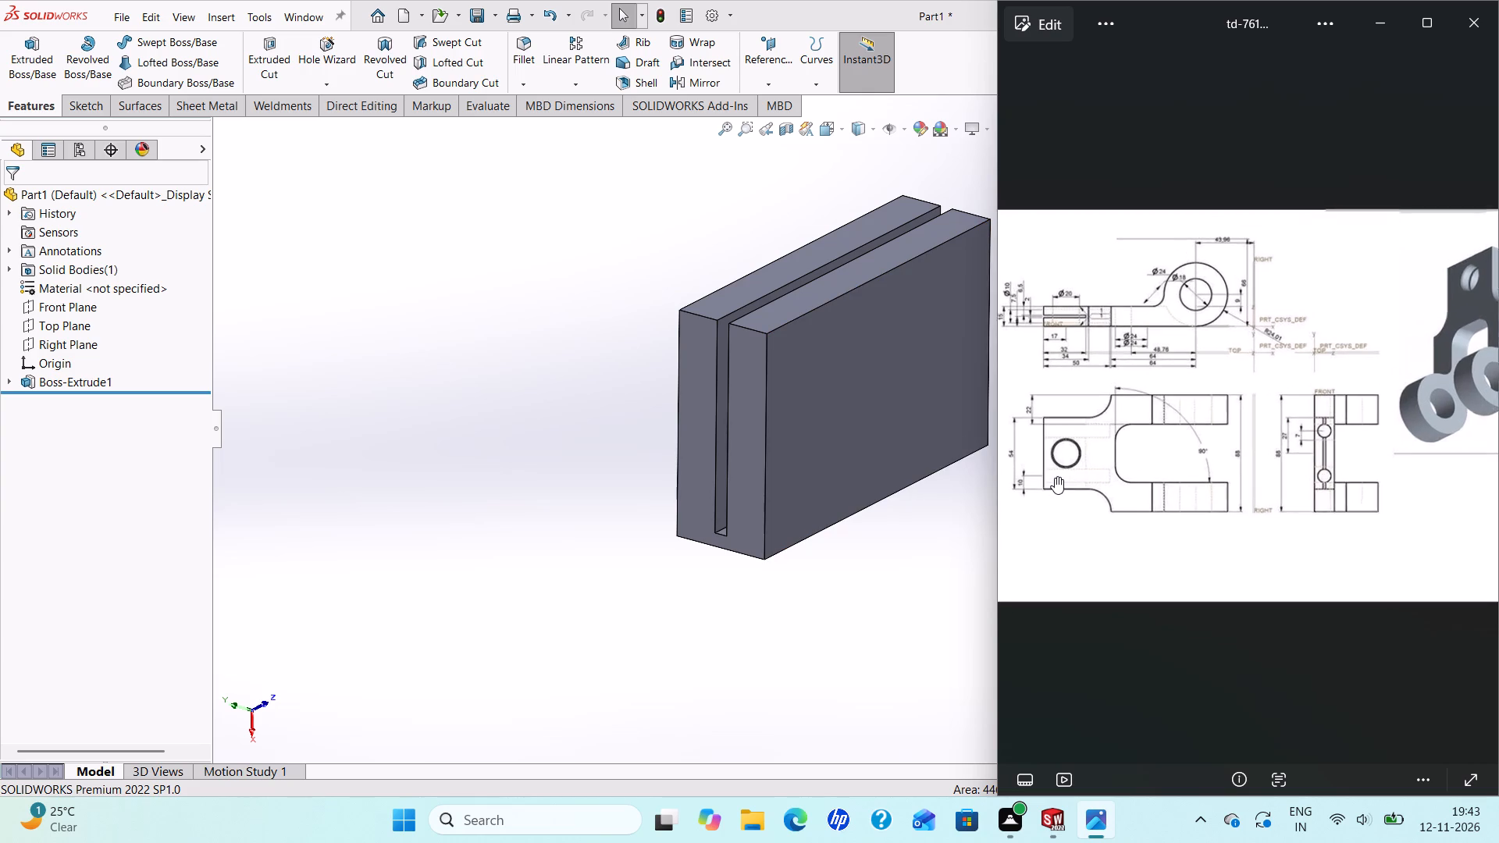
{"action": "scroll", "coordinate": [1046, 475], "scroll_direction": "up", "scroll_amount": 3}
{"action": "scroll", "coordinate": [1030, 484], "scroll_direction": "down", "scroll_amount": 3}
{"action": "scroll", "coordinate": [1027, 489], "scroll_direction": "up", "scroll_amount": 1}
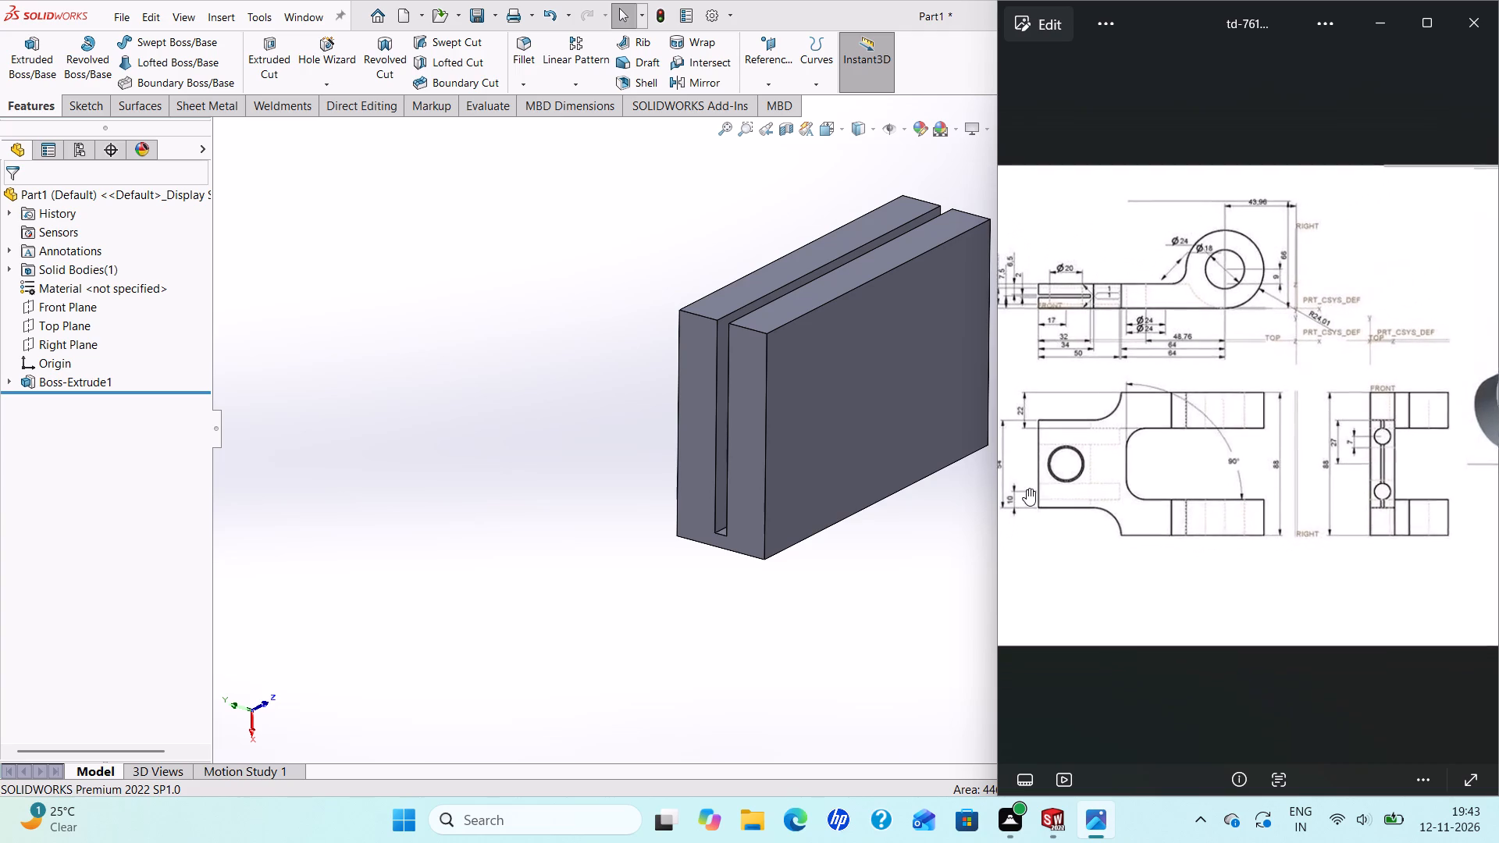
{"action": "scroll", "coordinate": [1027, 489], "scroll_direction": "up", "scroll_amount": 4}
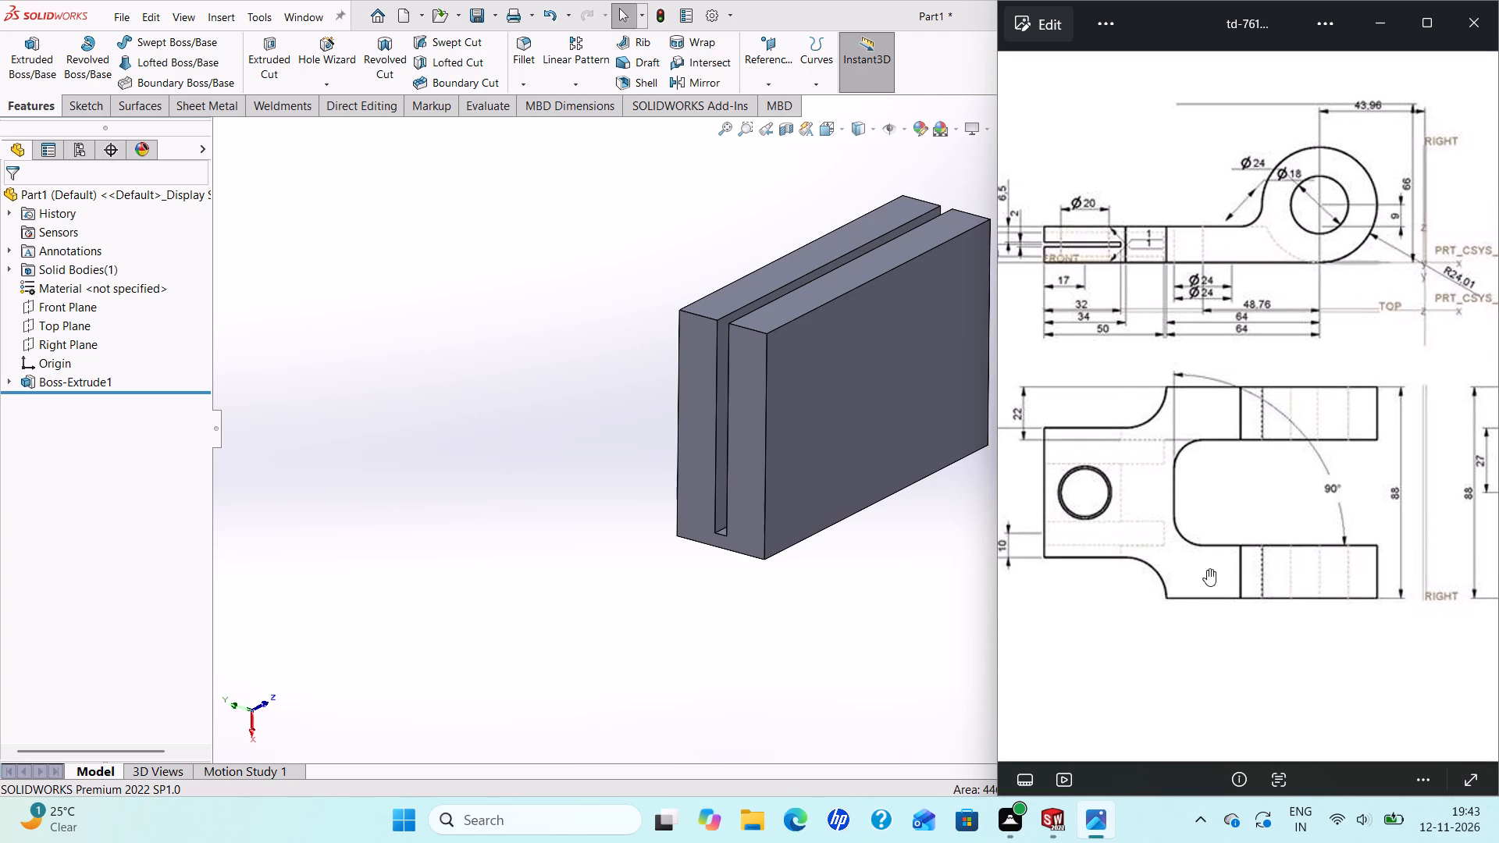
{"action": "scroll", "coordinate": [996, 580], "scroll_direction": "down", "scroll_amount": 1}
{"action": "scroll", "coordinate": [1001, 574], "scroll_direction": "up", "scroll_amount": 1}
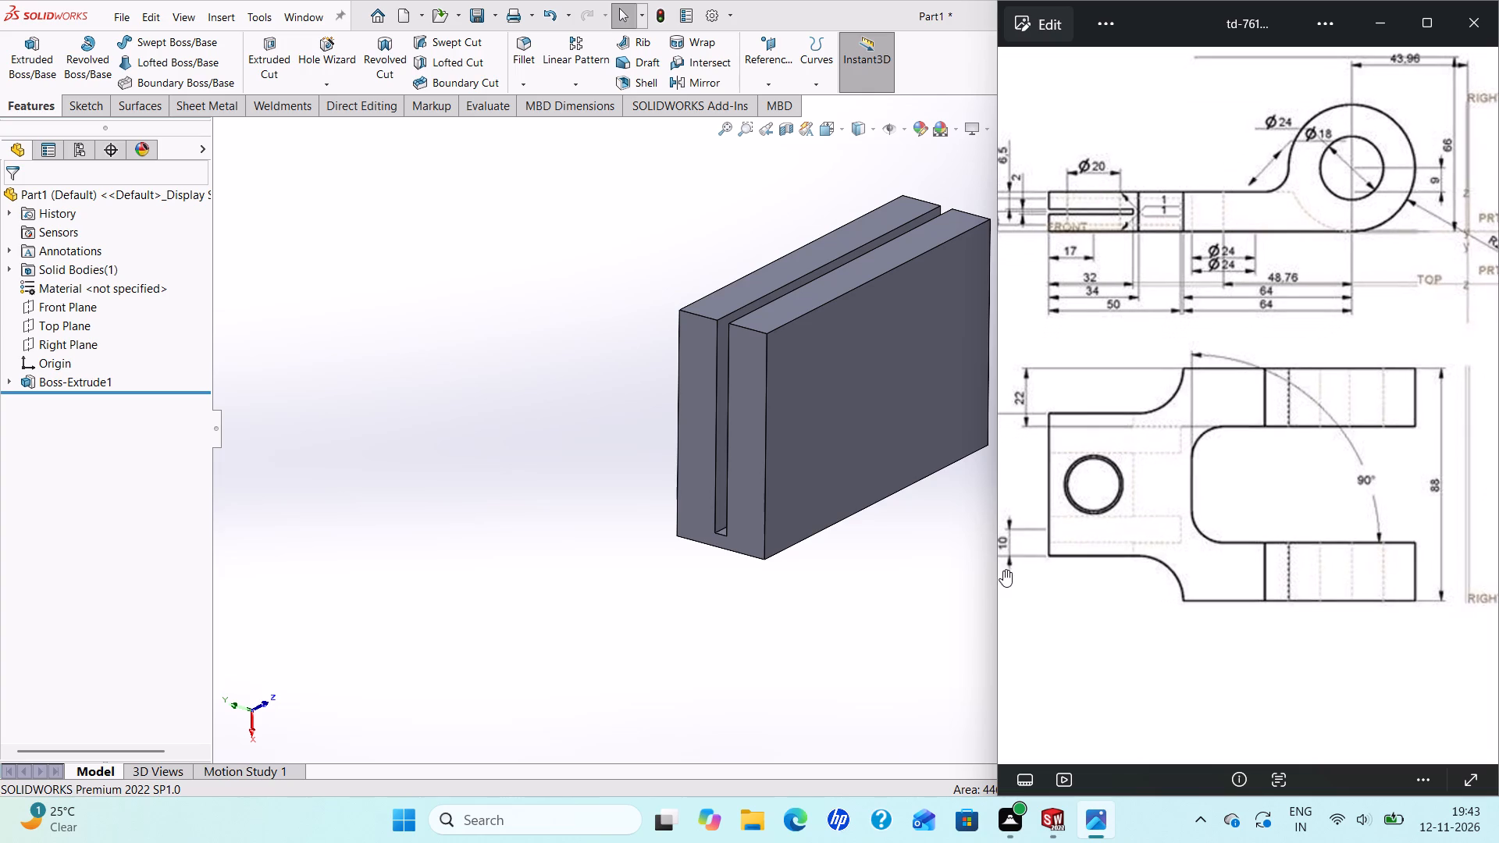
{"action": "scroll", "coordinate": [1012, 557], "scroll_direction": "up", "scroll_amount": 1}
{"action": "scroll", "coordinate": [1028, 528], "scroll_direction": "down", "scroll_amount": 2}
{"action": "scroll", "coordinate": [1049, 470], "scroll_direction": "up", "scroll_amount": 2}
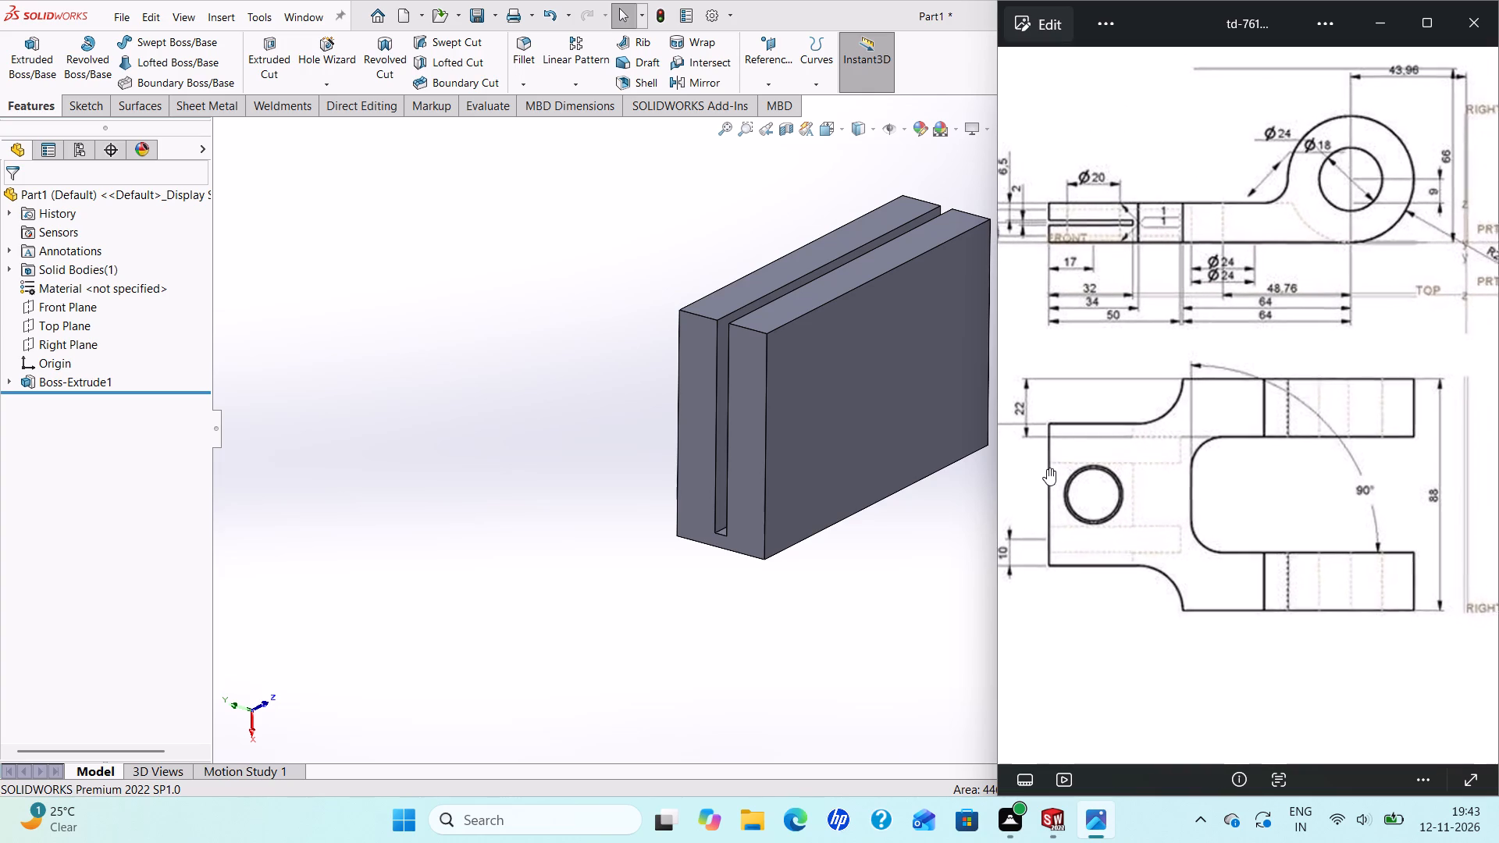
{"action": "scroll", "coordinate": [1047, 468], "scroll_direction": "down", "scroll_amount": 6}
{"action": "scroll", "coordinate": [1000, 446], "scroll_direction": "up", "scroll_amount": 2}
{"action": "scroll", "coordinate": [1007, 450], "scroll_direction": "down", "scroll_amount": 3}
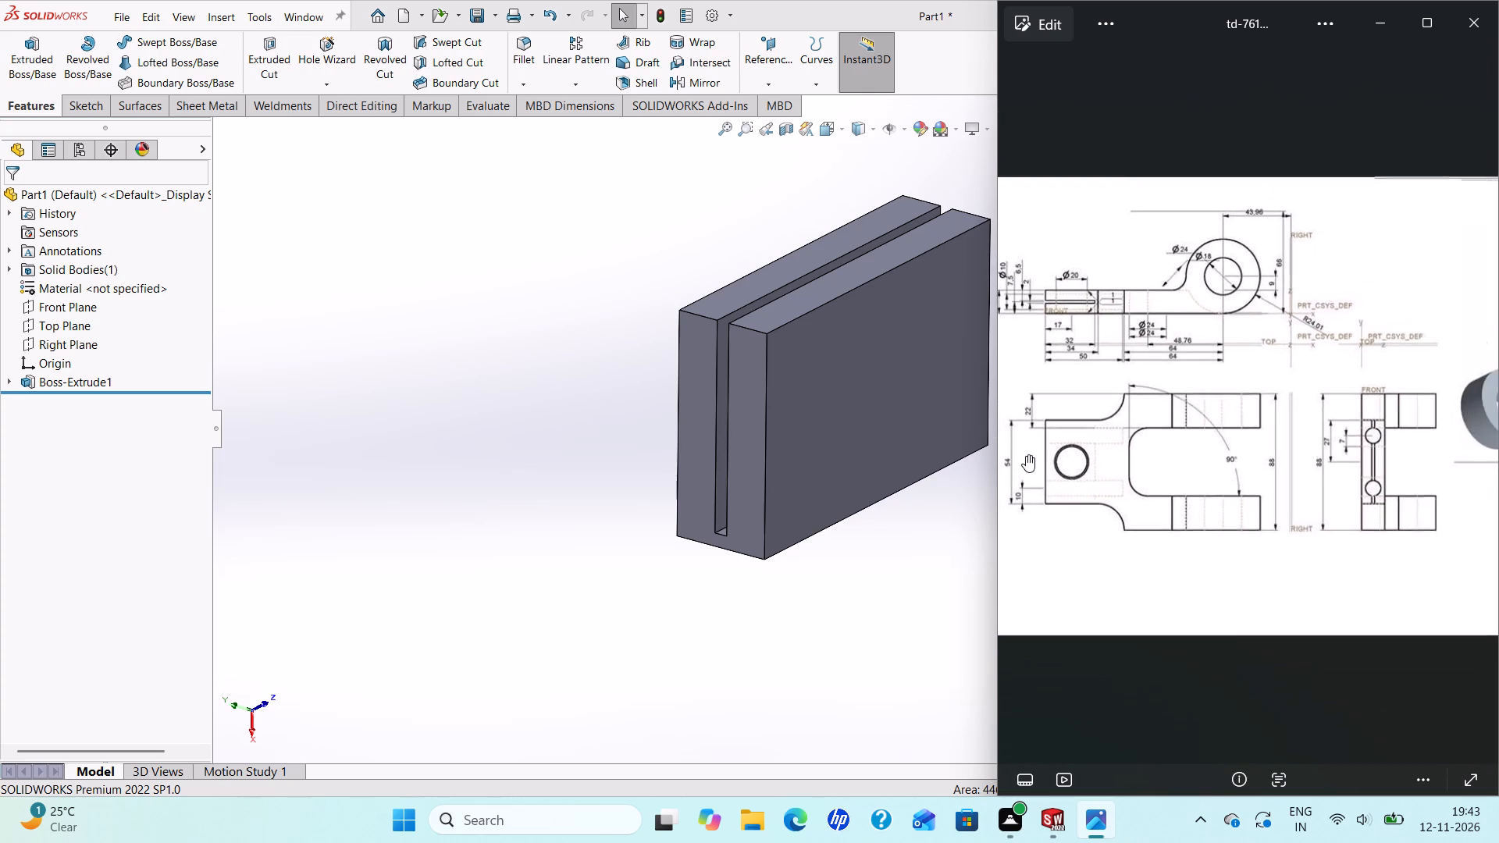
{"action": "scroll", "coordinate": [1021, 456], "scroll_direction": "down", "scroll_amount": 1}
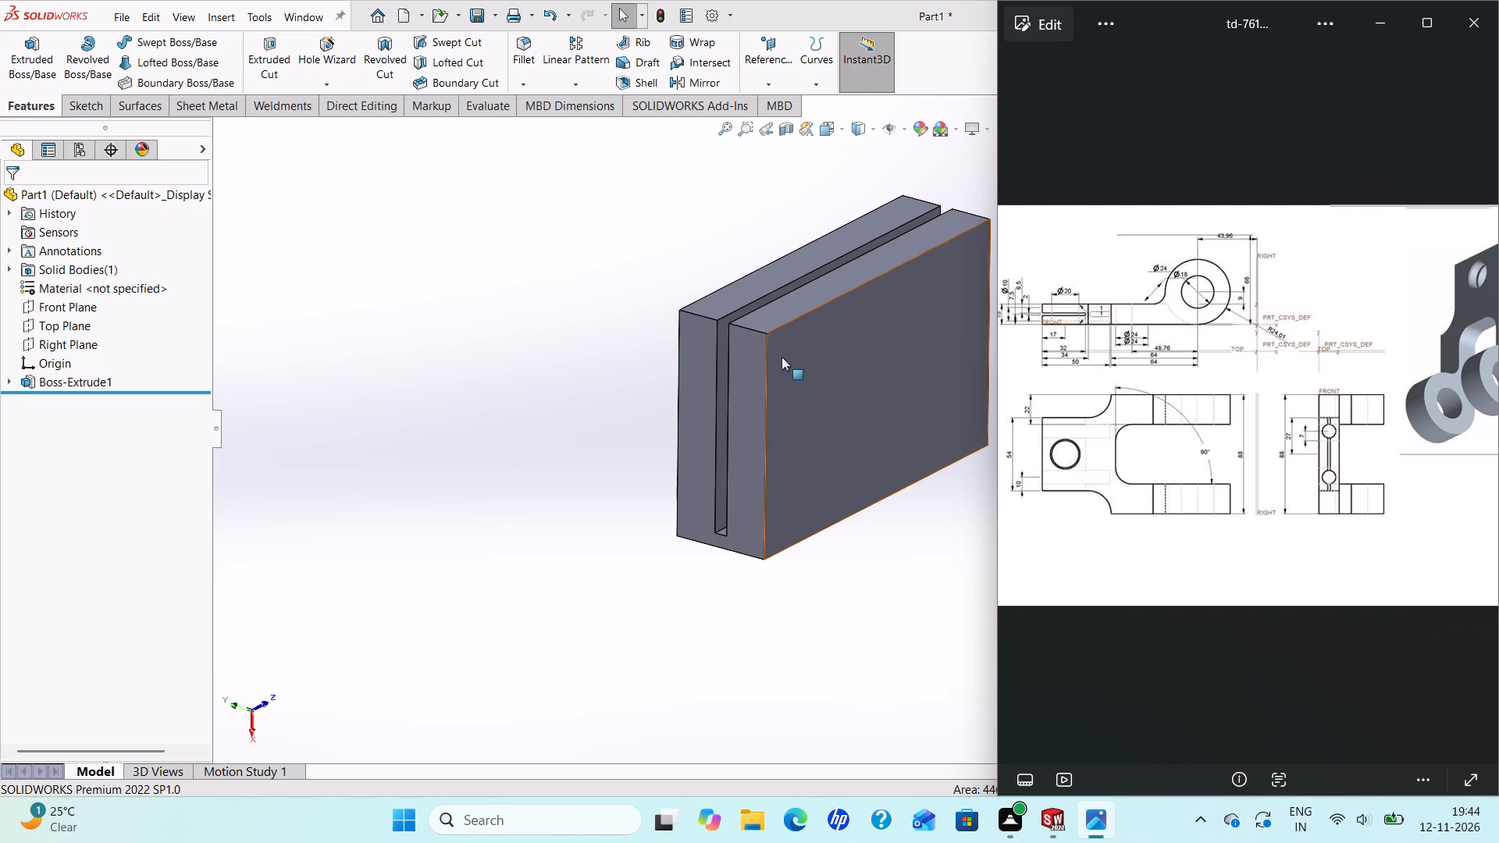
{"action": "scroll", "coordinate": [1011, 353], "scroll_direction": "up", "scroll_amount": 3}
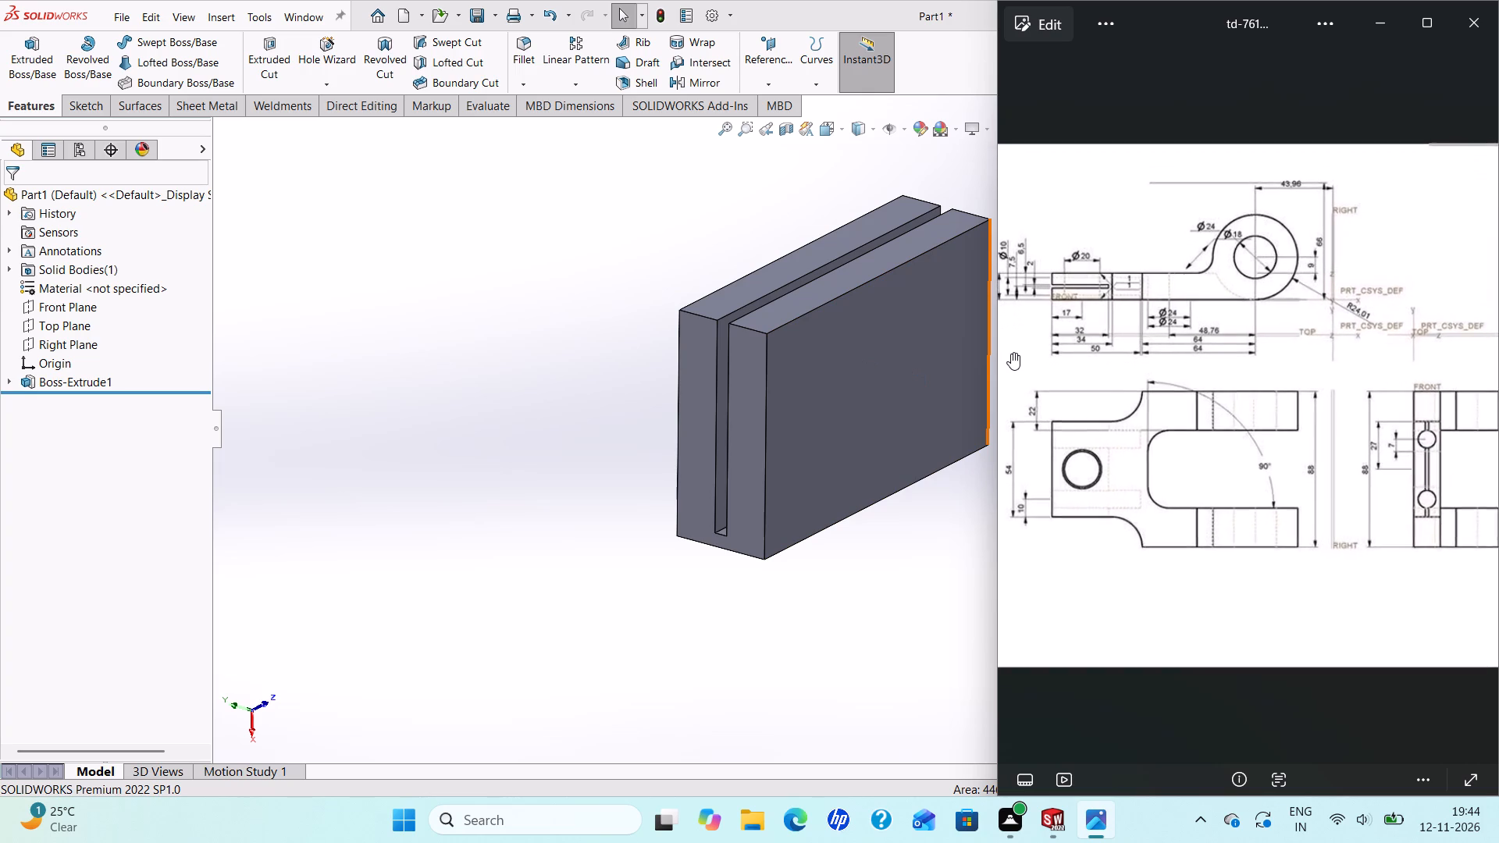
{"action": "scroll", "coordinate": [1012, 352], "scroll_direction": "up", "scroll_amount": 4}
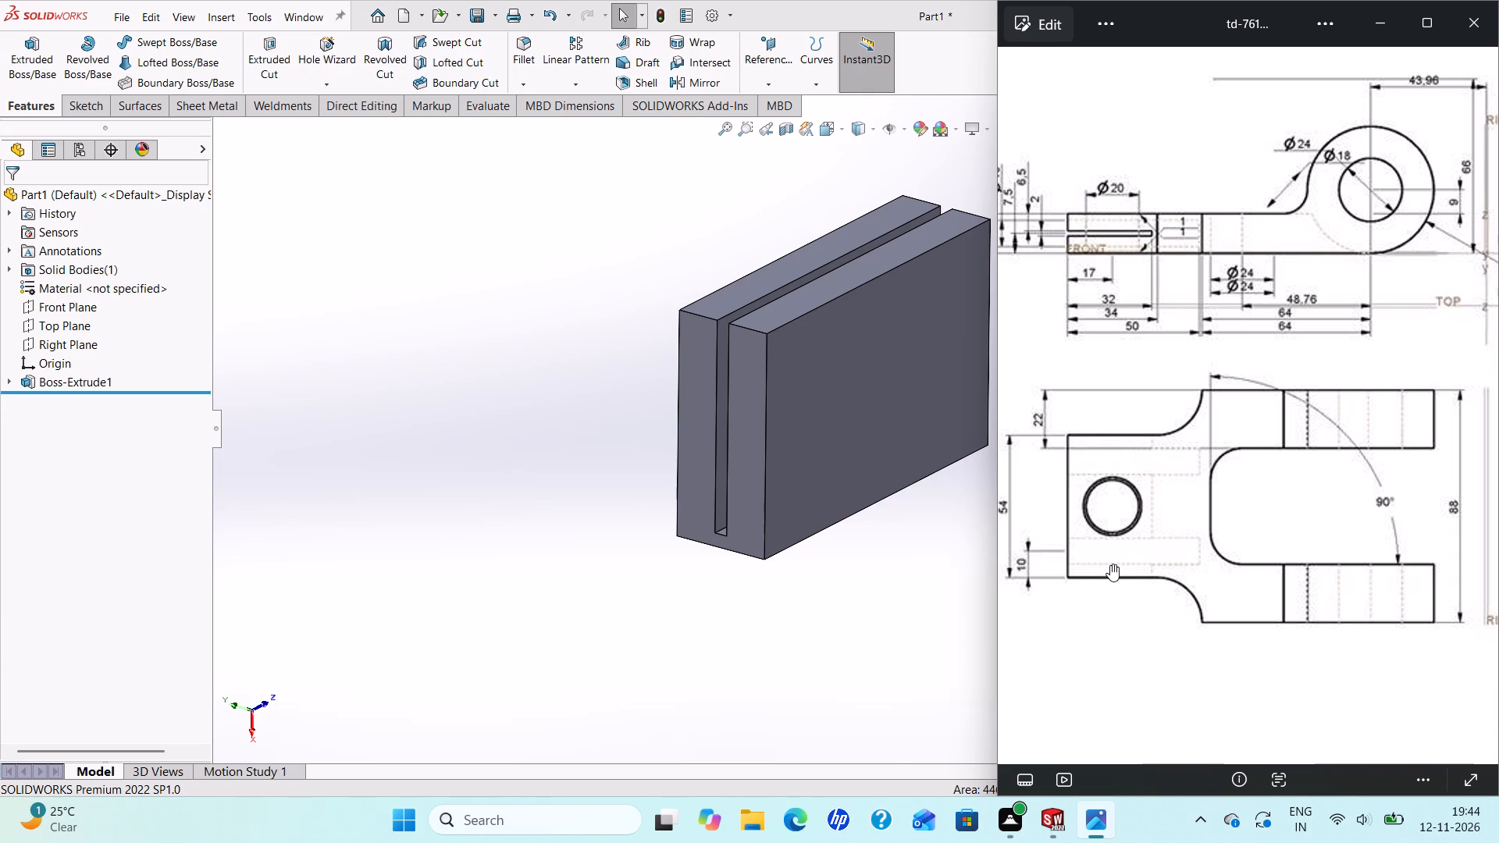
{"action": "scroll", "coordinate": [1156, 559], "scroll_direction": "up", "scroll_amount": 2}
{"action": "scroll", "coordinate": [1156, 559], "scroll_direction": "down", "scroll_amount": 3}
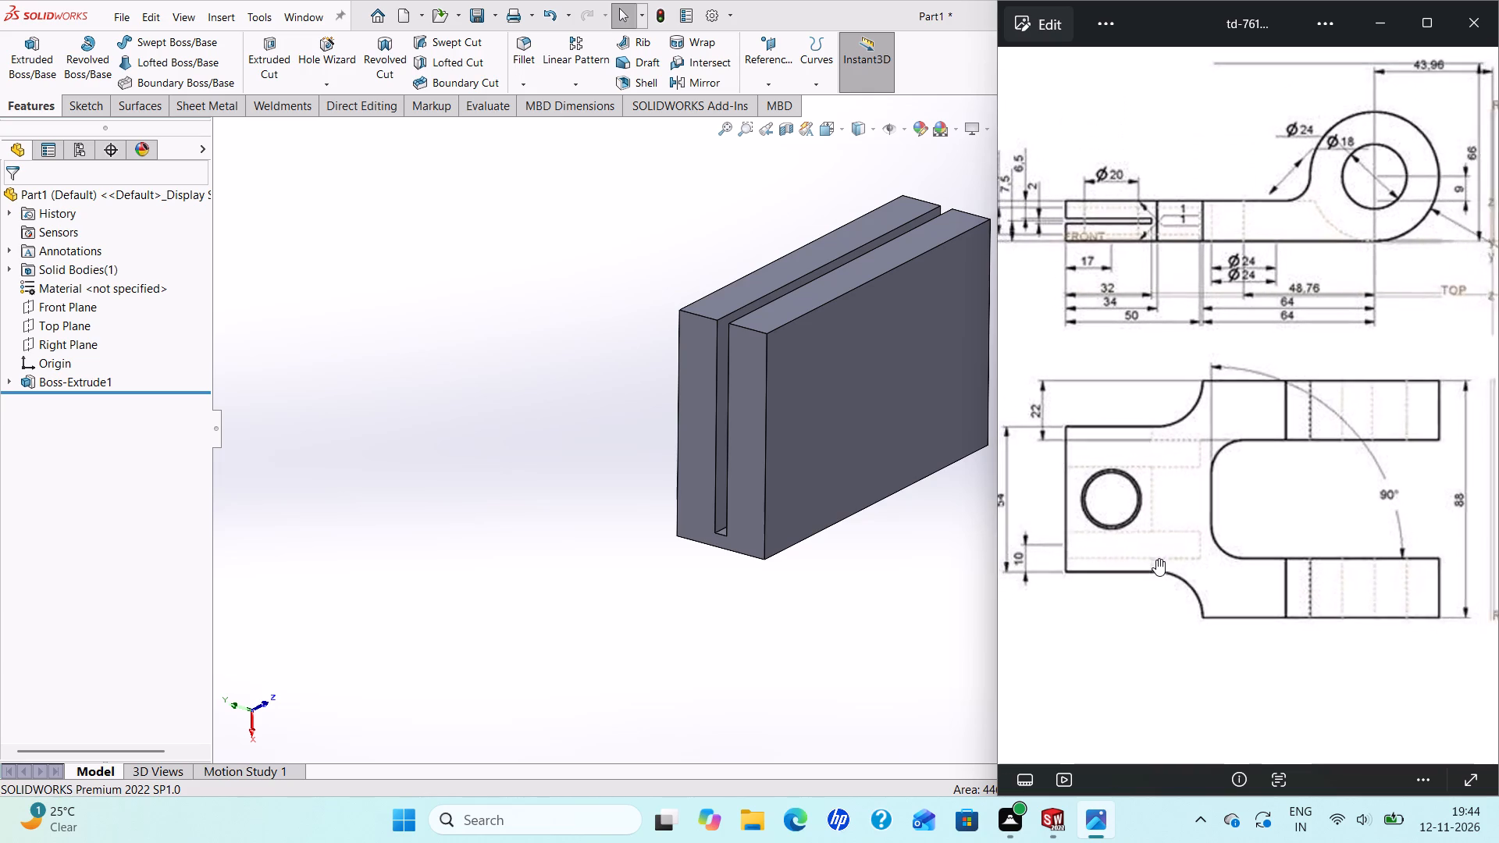
{"action": "scroll", "coordinate": [1156, 559], "scroll_direction": "down", "scroll_amount": 3}
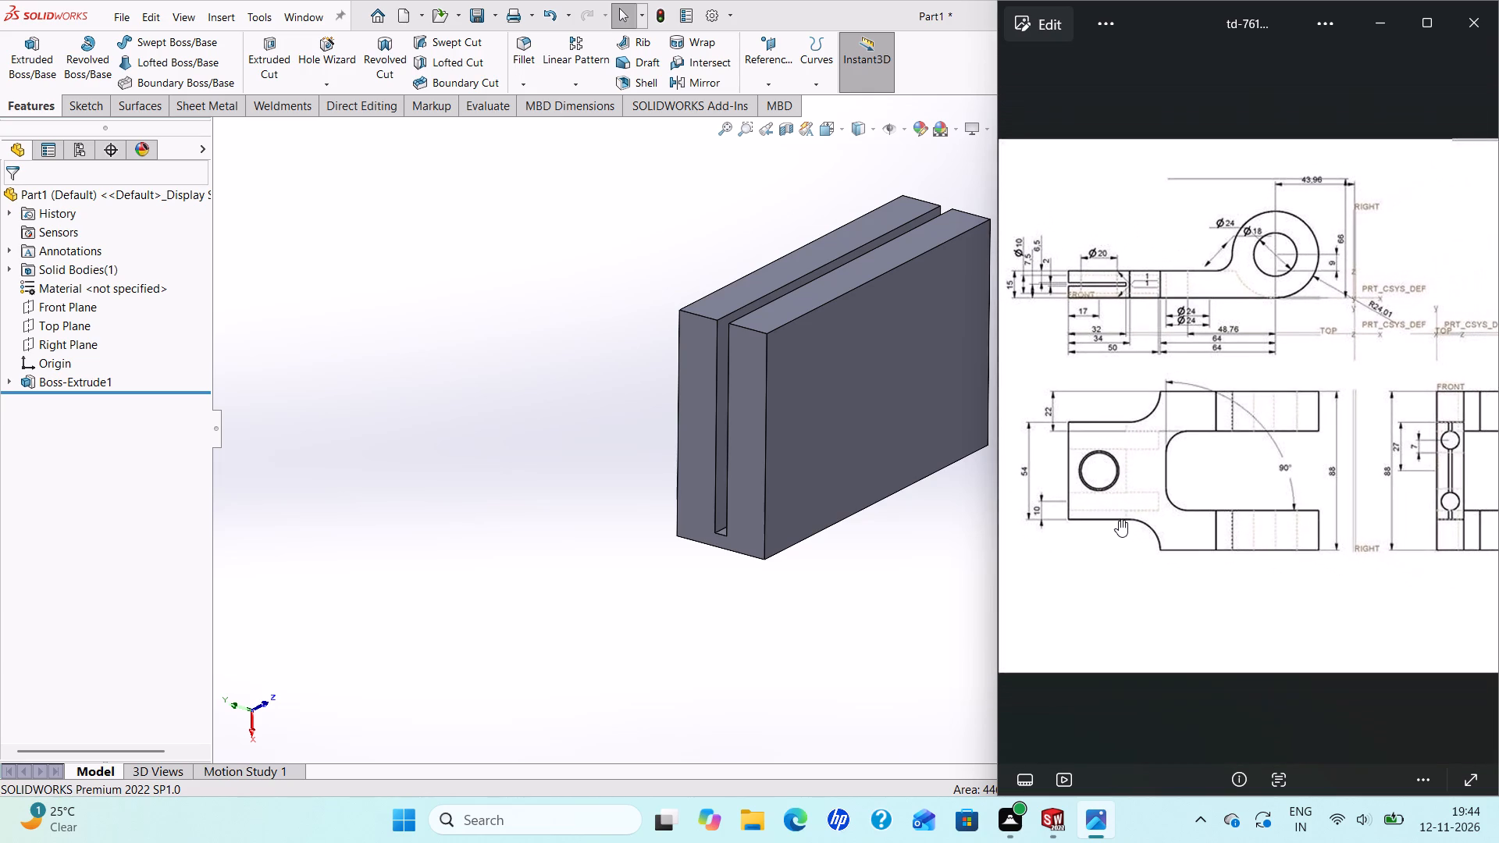
{"action": "scroll", "coordinate": [1119, 519], "scroll_direction": "down", "scroll_amount": 5}
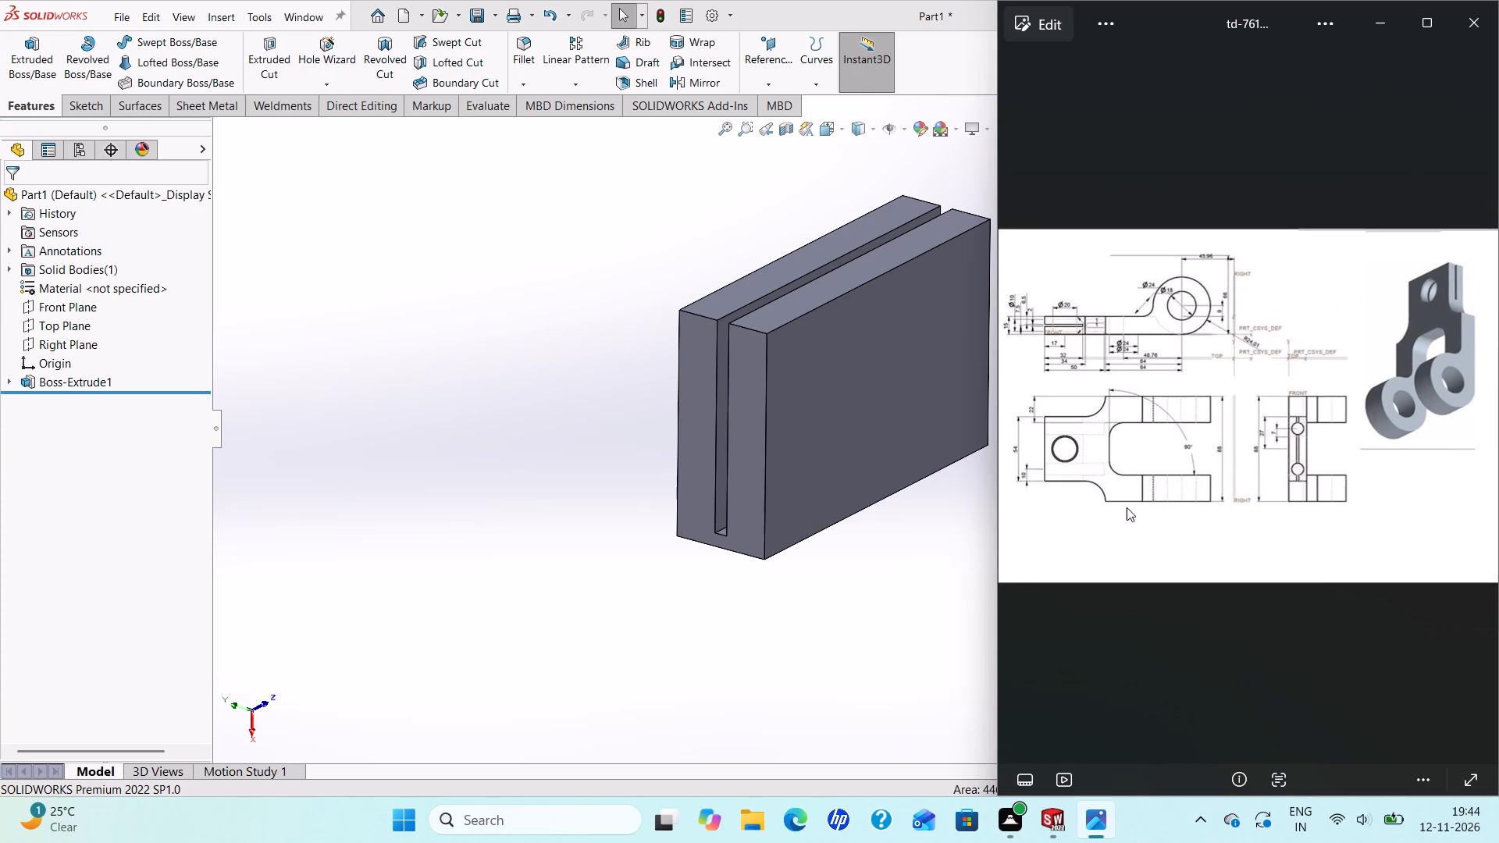
{"action": "scroll", "coordinate": [1159, 486], "scroll_direction": "down", "scroll_amount": 1}
{"action": "scroll", "coordinate": [856, 365], "scroll_direction": "up", "scroll_amount": 2}
In SOLIDWORKS, start a sketch on the slotted block's top face and draw a circle of about 6.5 mm radius, centred about 17 mm from the origin along its horizontal axis.
{"action": "middle_click_drag", "start_coordinate": [662, 368], "coordinate": [810, 421]}
{"action": "left_click", "coordinate": [857, 375]}
{"action": "left_click", "coordinate": [923, 329]}
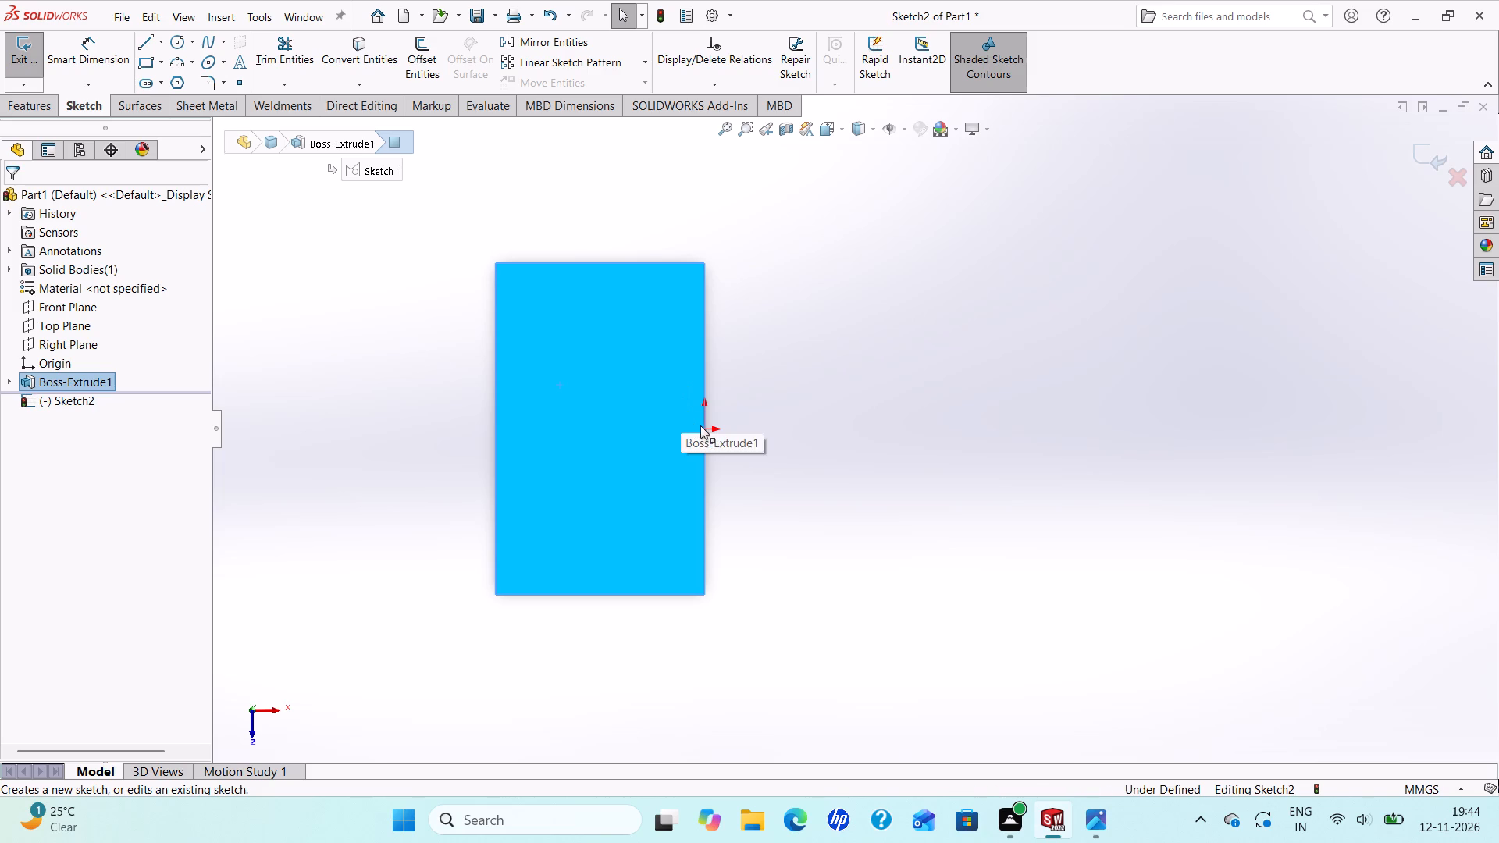
{"action": "left_click", "coordinate": [173, 40]}
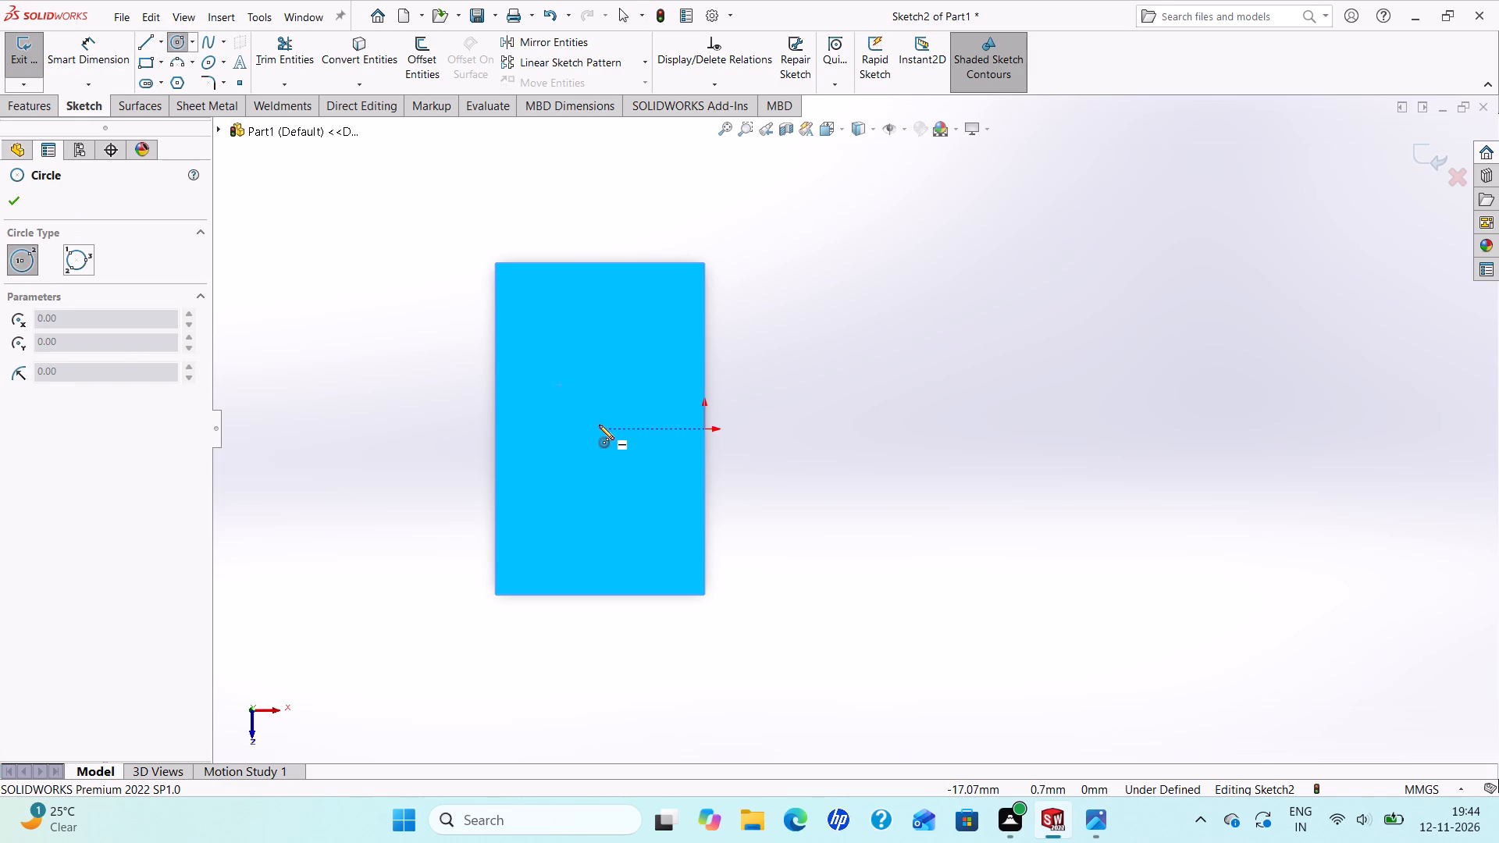
{"action": "left_click", "coordinate": [599, 425]}
{"action": "left_click", "coordinate": [631, 453]}
{"action": "right_click", "coordinate": [631, 453]}
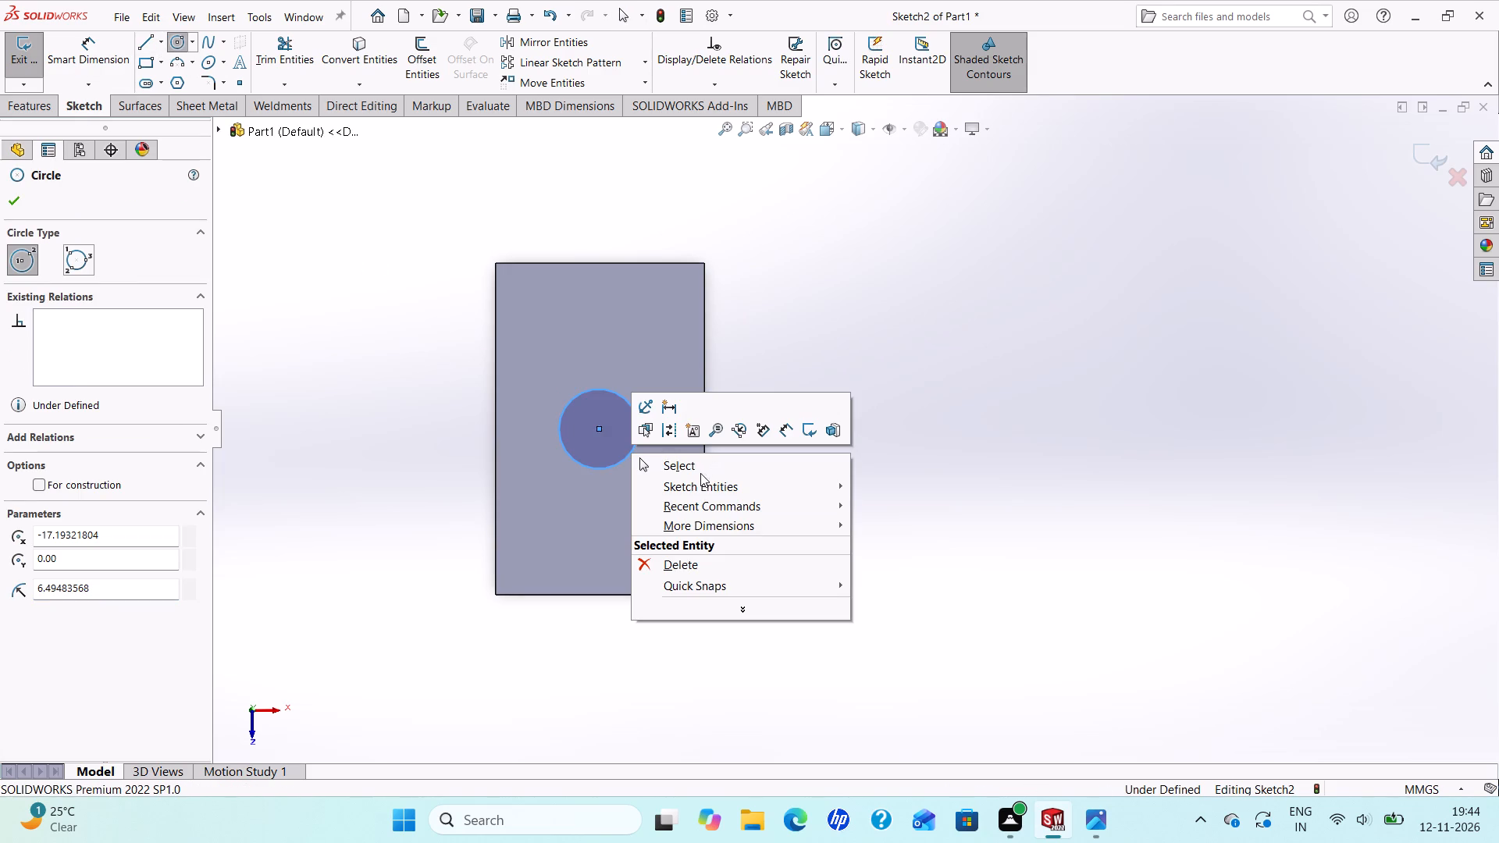
Add a Horizontal relation between the circle's centre point and the sketch origin.
{"action": "left_click", "coordinate": [700, 473]}
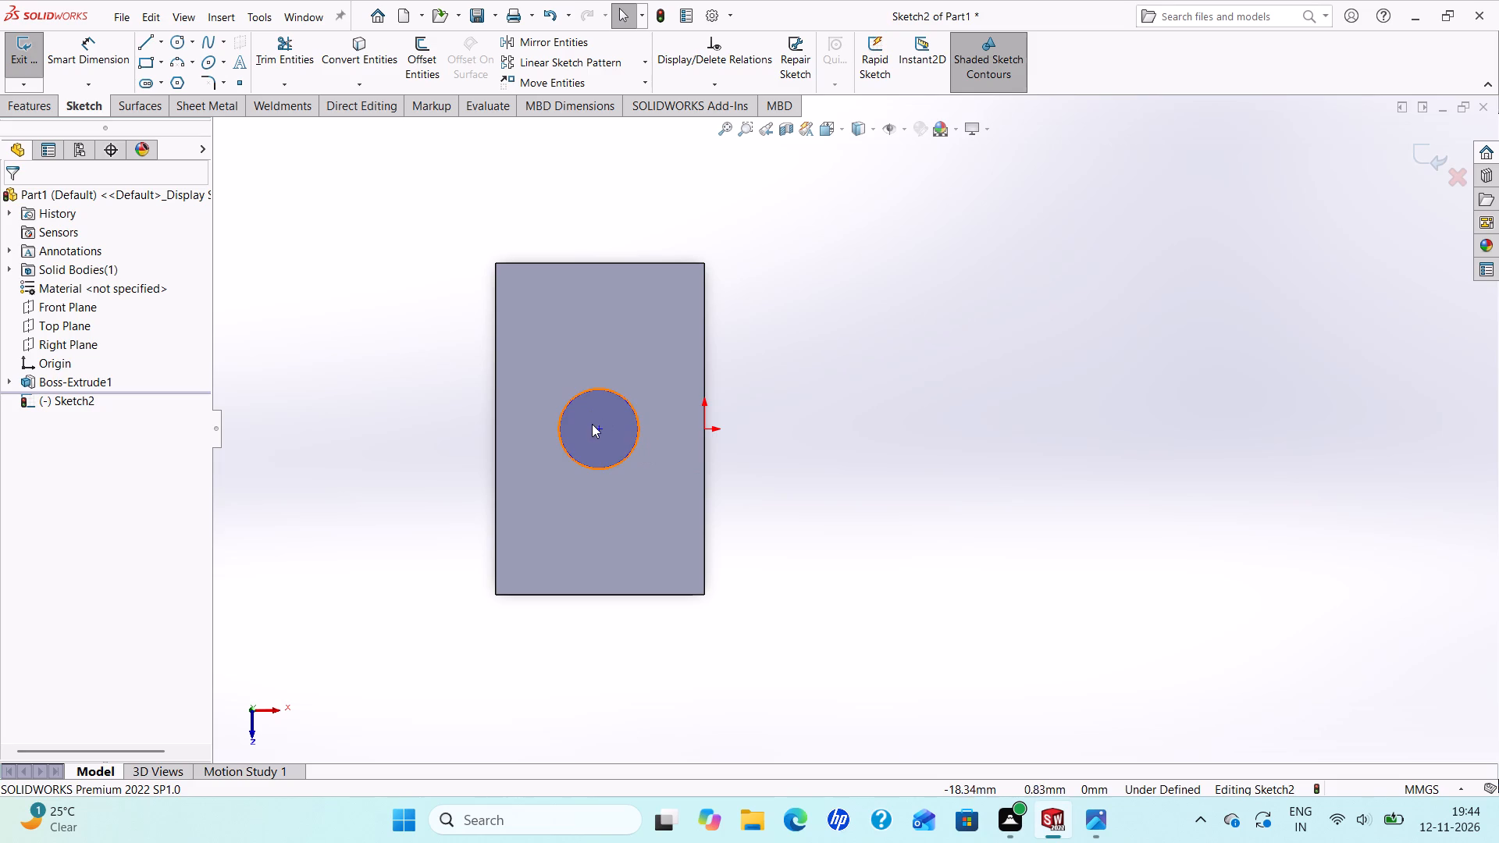
{"action": "left_click", "coordinate": [598, 428], "text": "ctrl"}
{"action": "left_click", "coordinate": [702, 429], "text": "ctrl"}
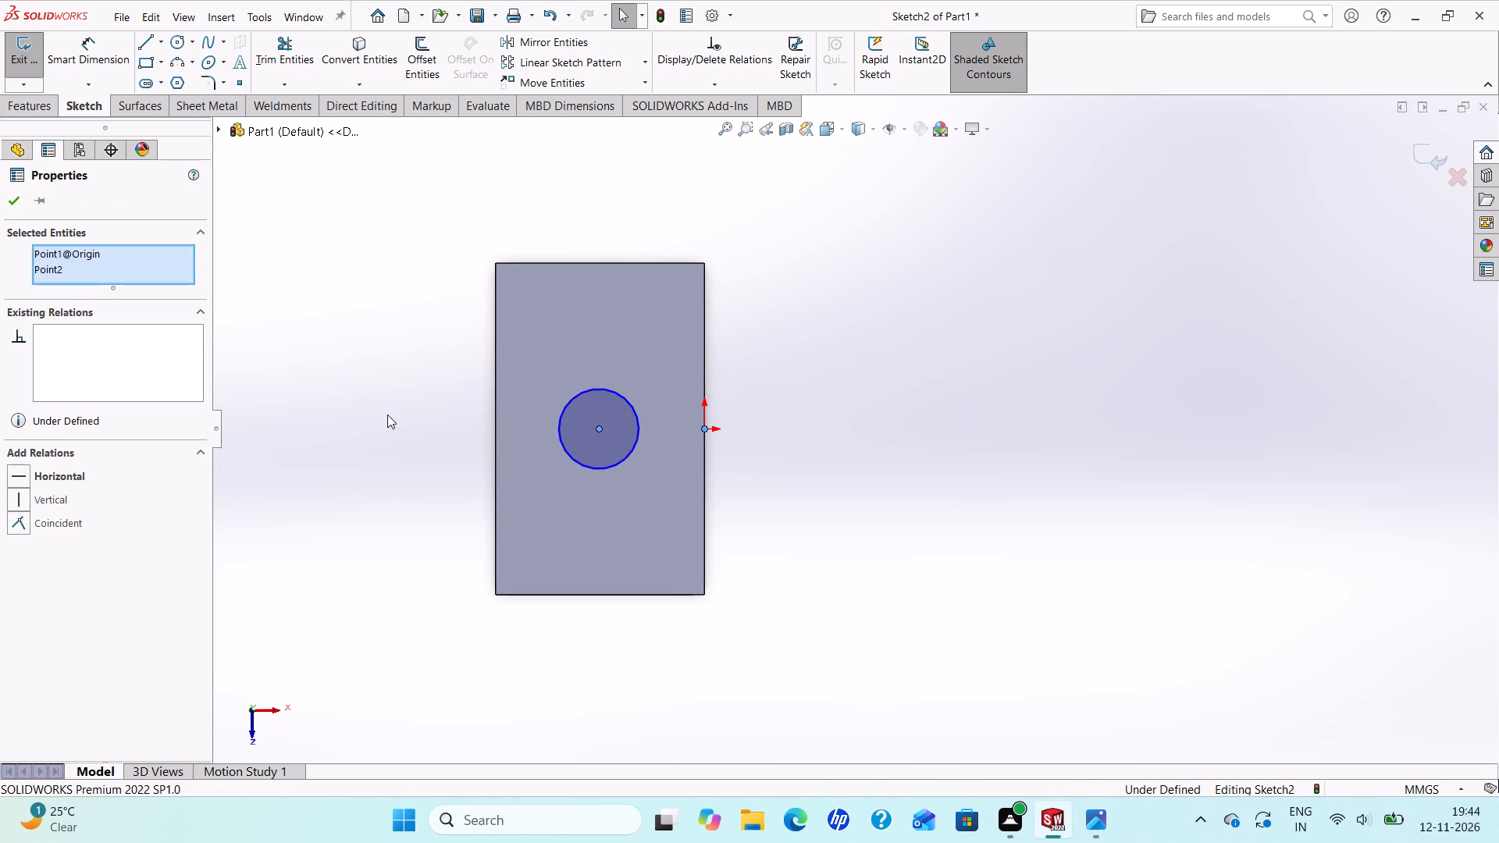
{"action": "left_click", "coordinate": [20, 483]}
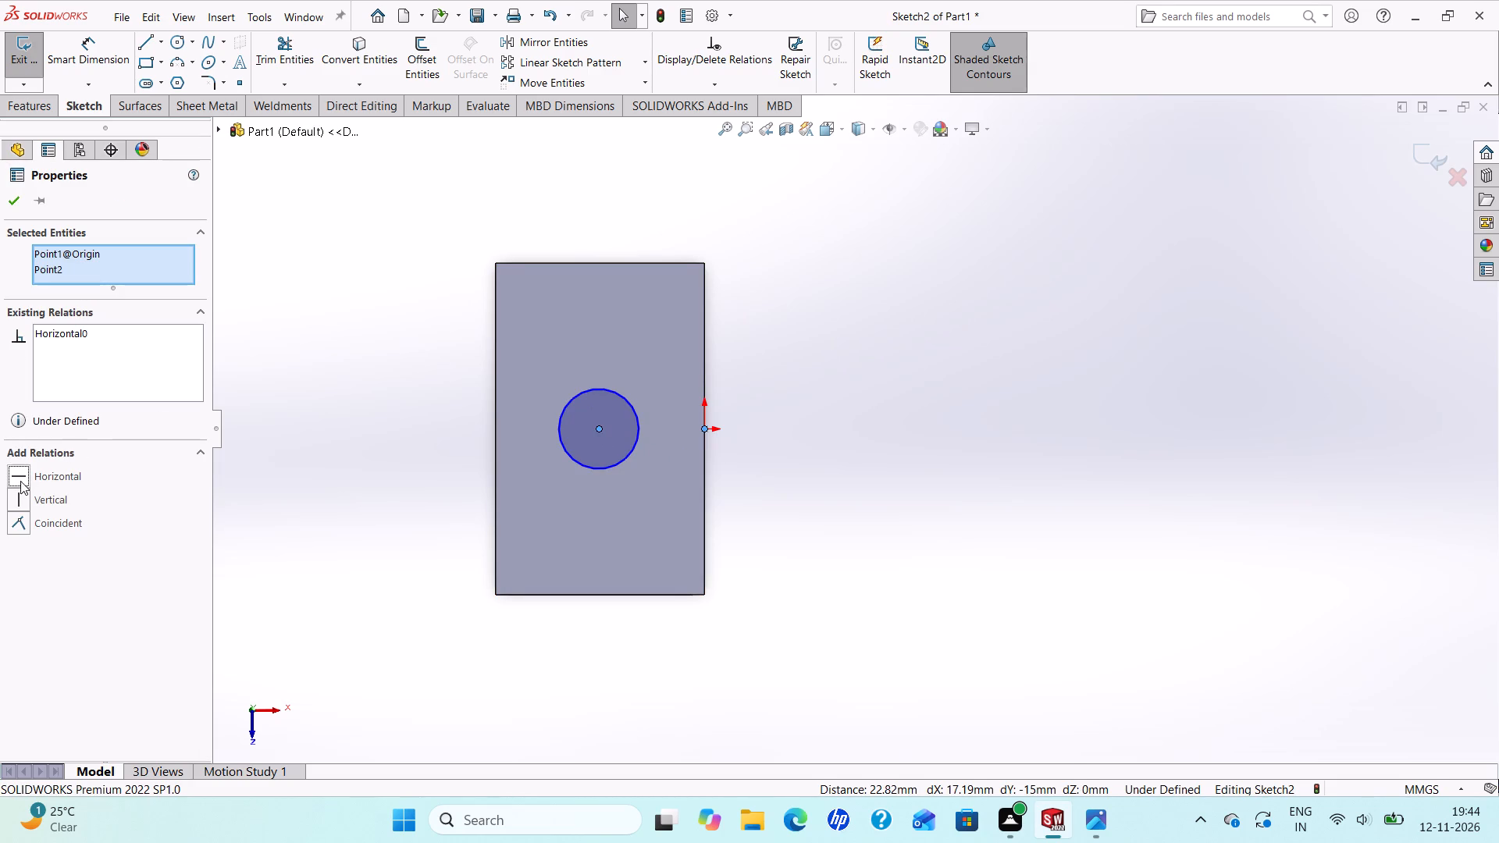
{"action": "left_click", "coordinate": [13, 203]}
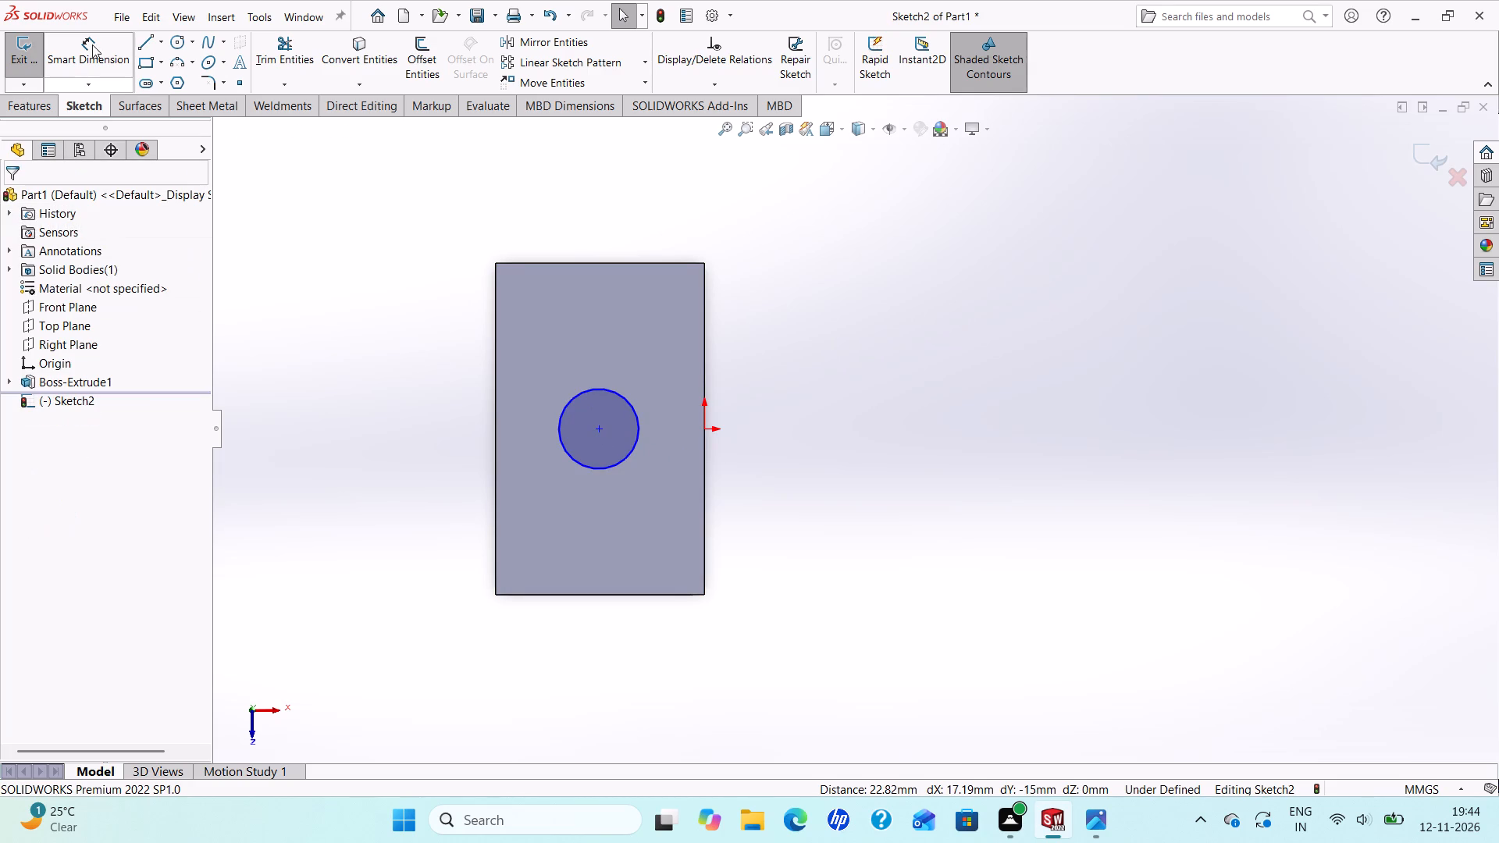
Dimension the circle's diameter as 20 mm.
{"action": "left_click", "coordinate": [96, 48]}
{"action": "left_click", "coordinate": [579, 395]}
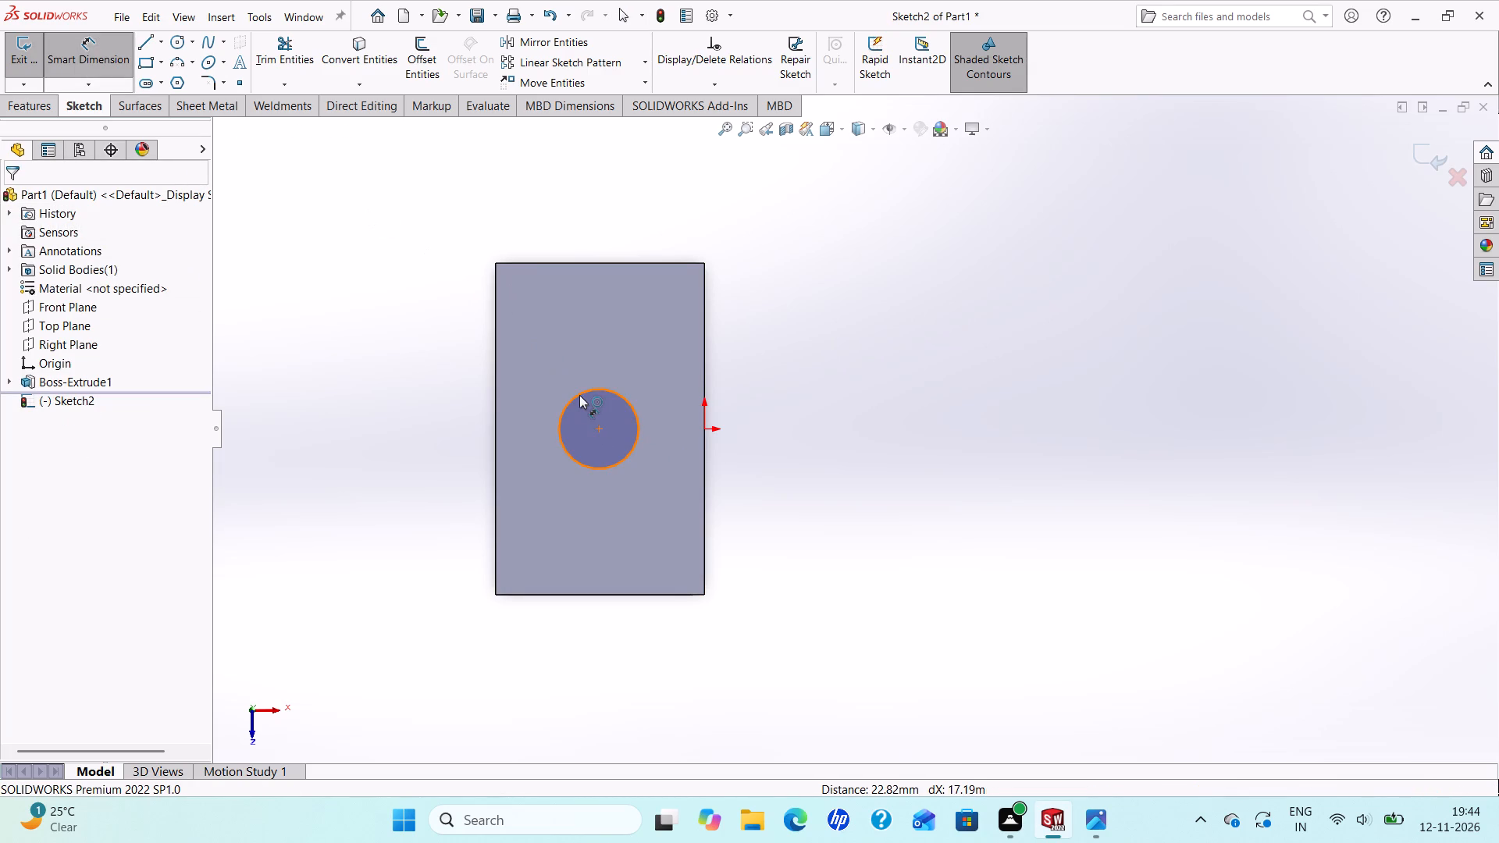
{"action": "left_click", "coordinate": [874, 322]}
{"action": "type", "text": "20"}
{"action": "key", "text": "Return"}
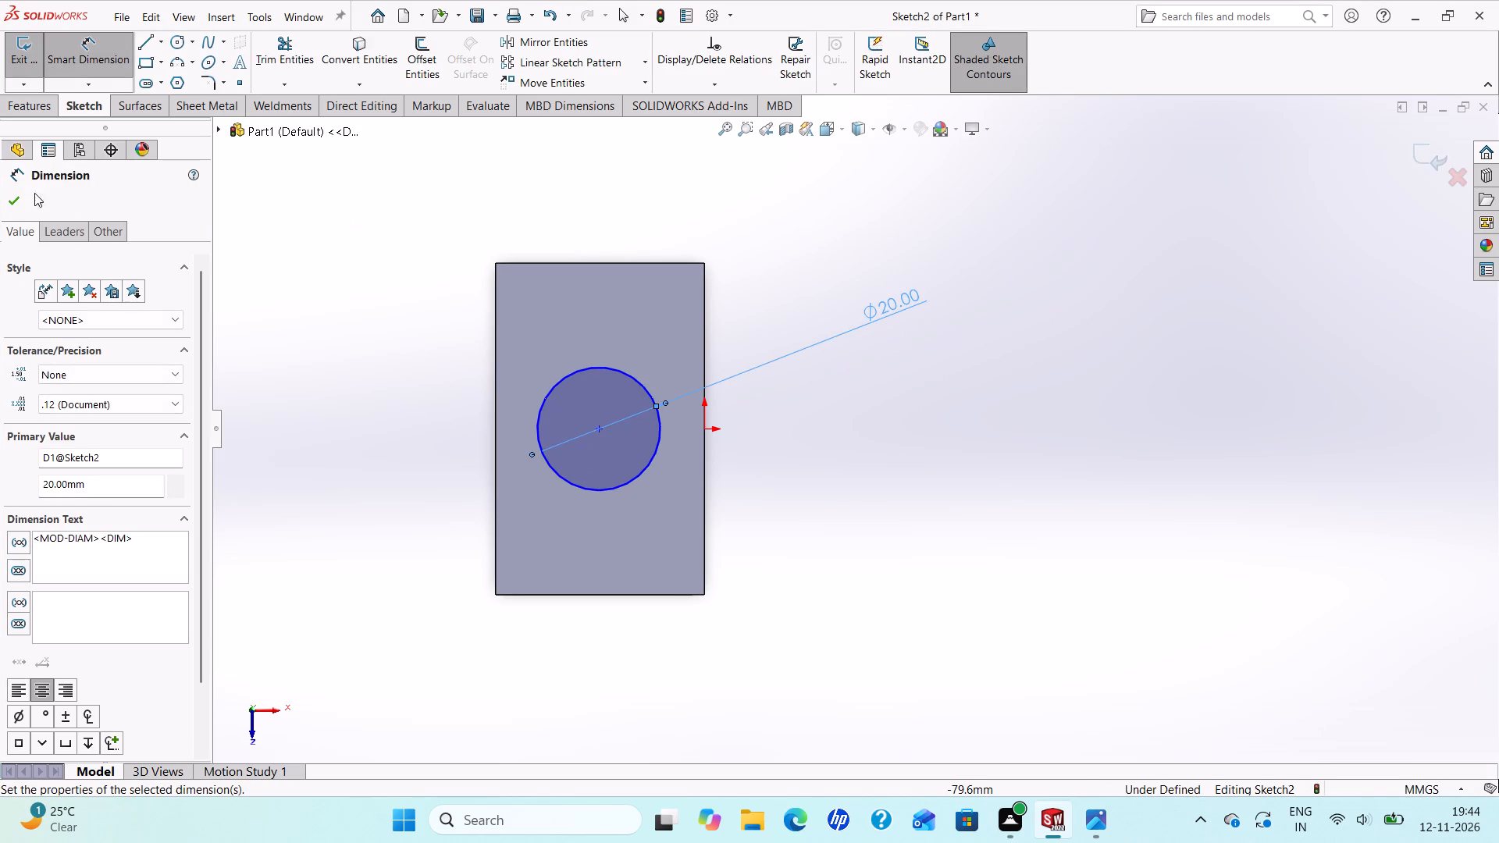
{"action": "left_click", "coordinate": [11, 208]}
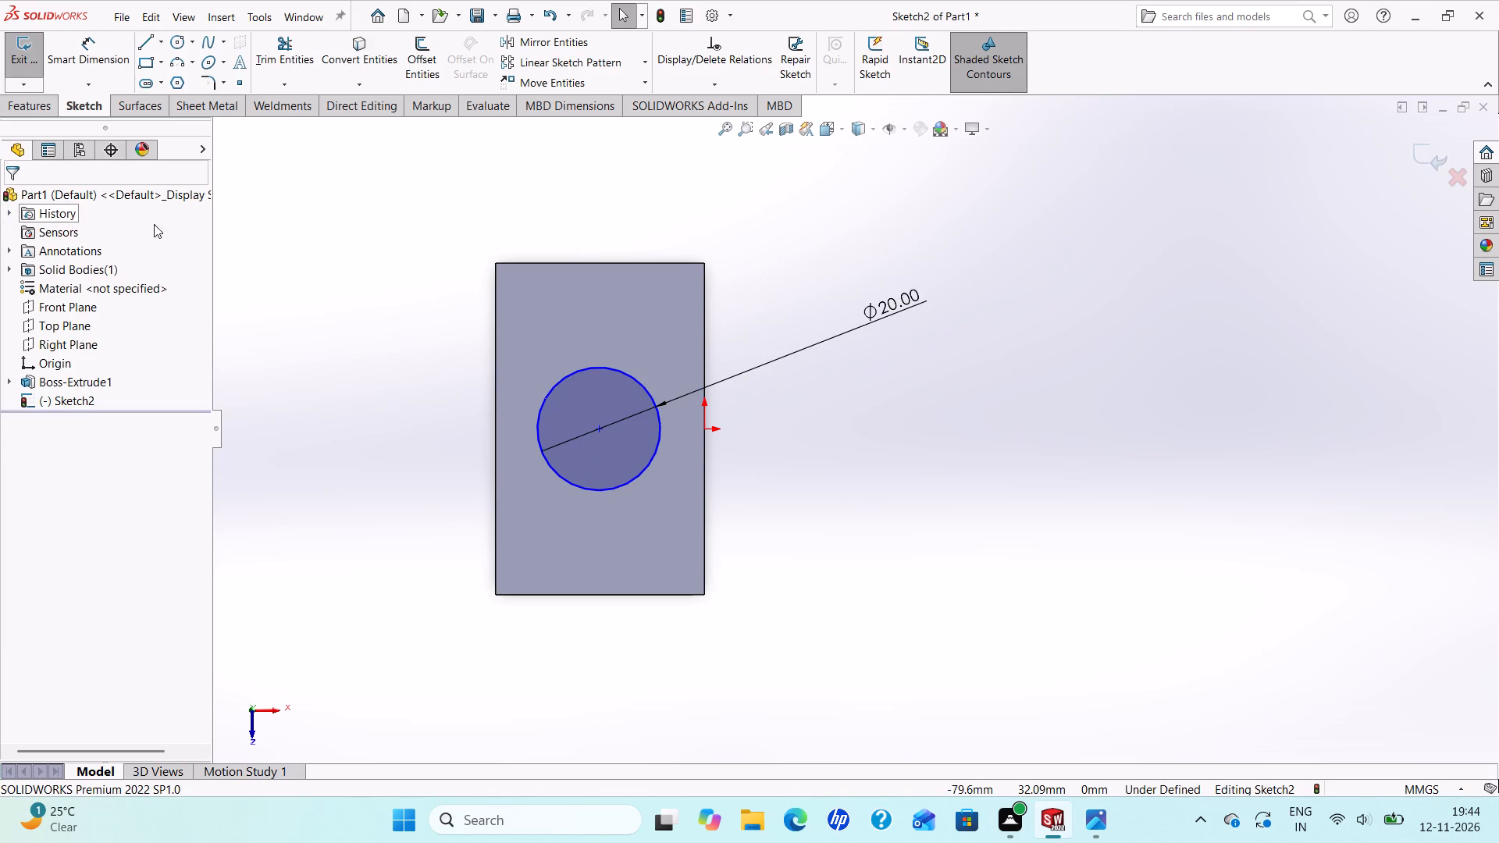
Dimension the circle's centre 17 mm from the block's long edge through the origin, checking the reference drawing in Photos for the distance.
{"action": "left_click", "coordinate": [96, 41]}
{"action": "left_click", "coordinate": [602, 429]}
{"action": "left_click", "coordinate": [707, 359]}
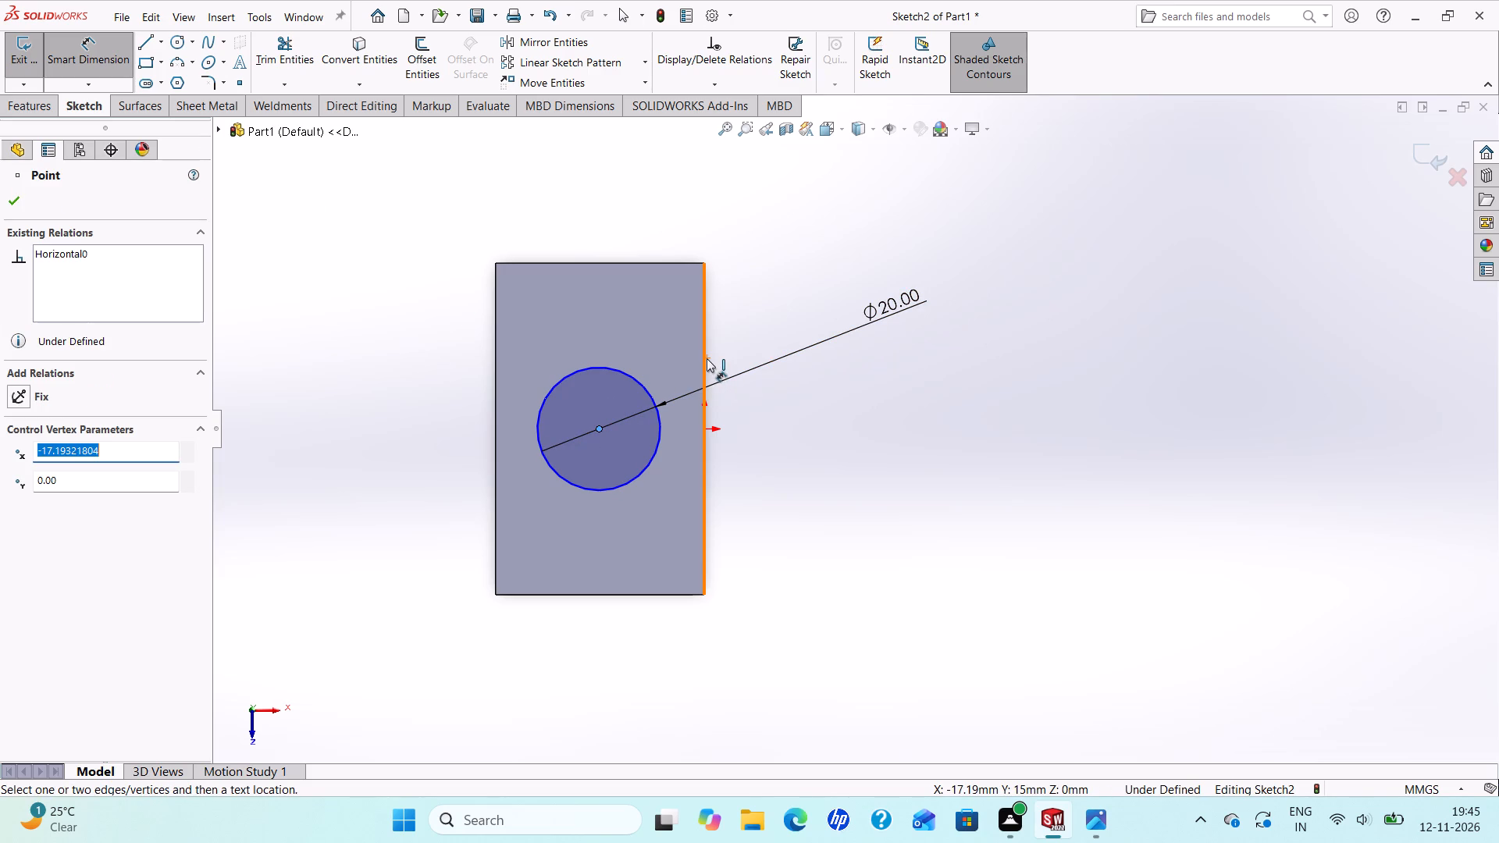
{"action": "left_click", "coordinate": [706, 354]}
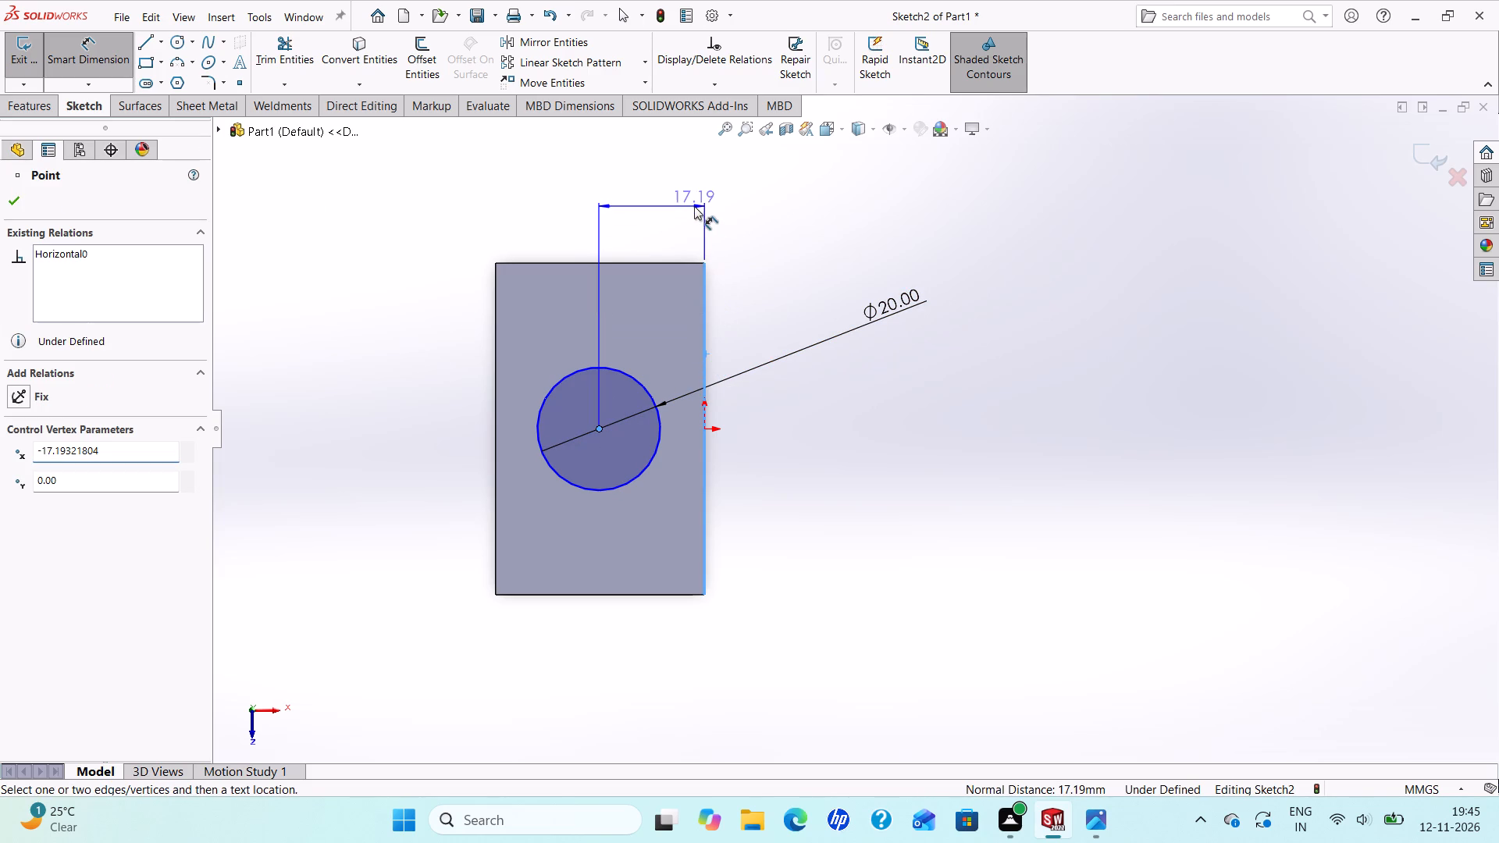
{"action": "left_click", "coordinate": [694, 206]}
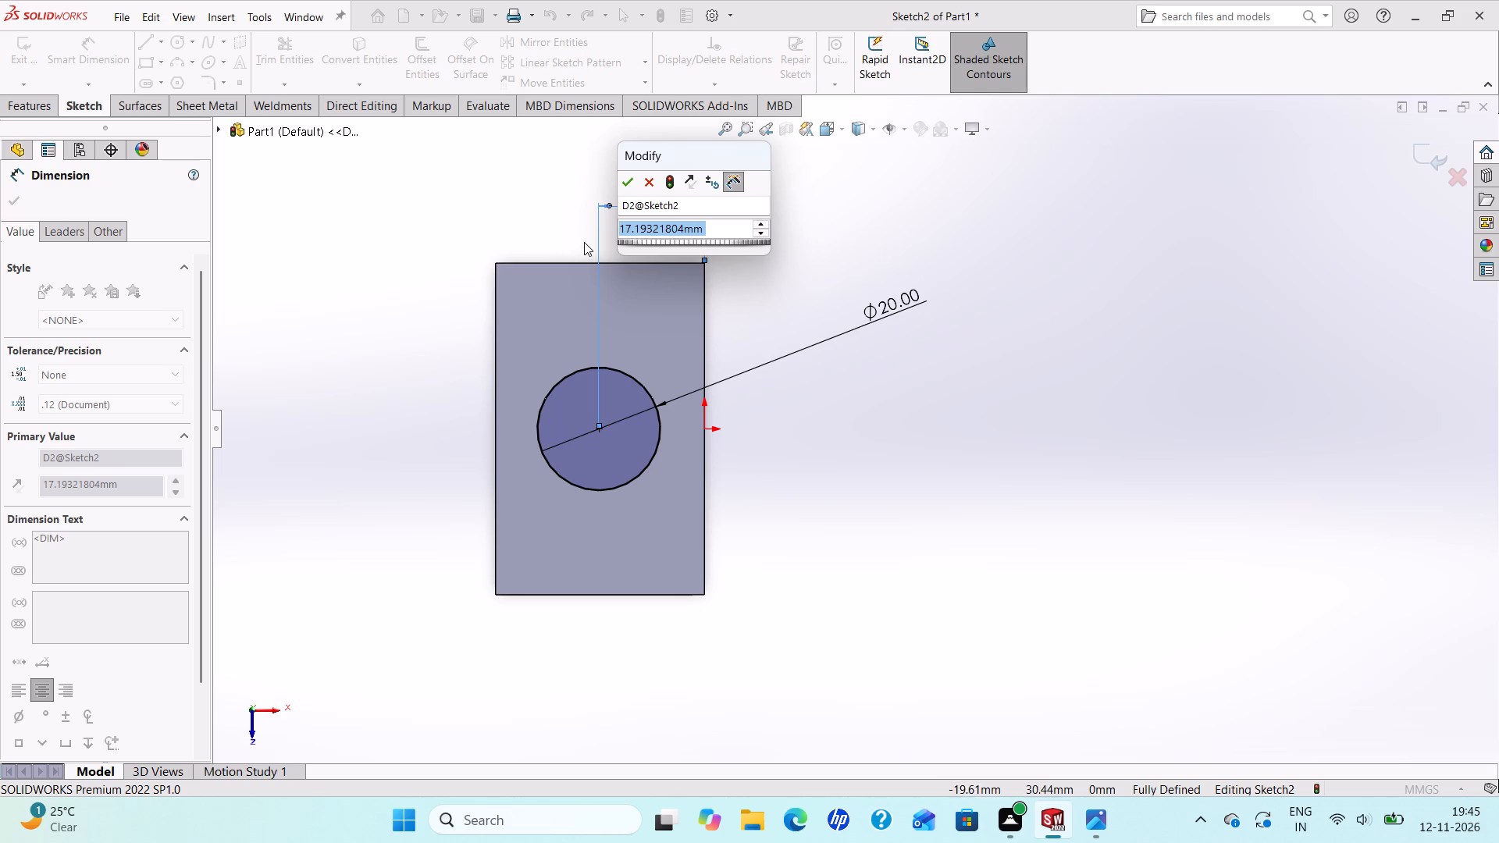
{"action": "left_click", "coordinate": [1101, 826]}
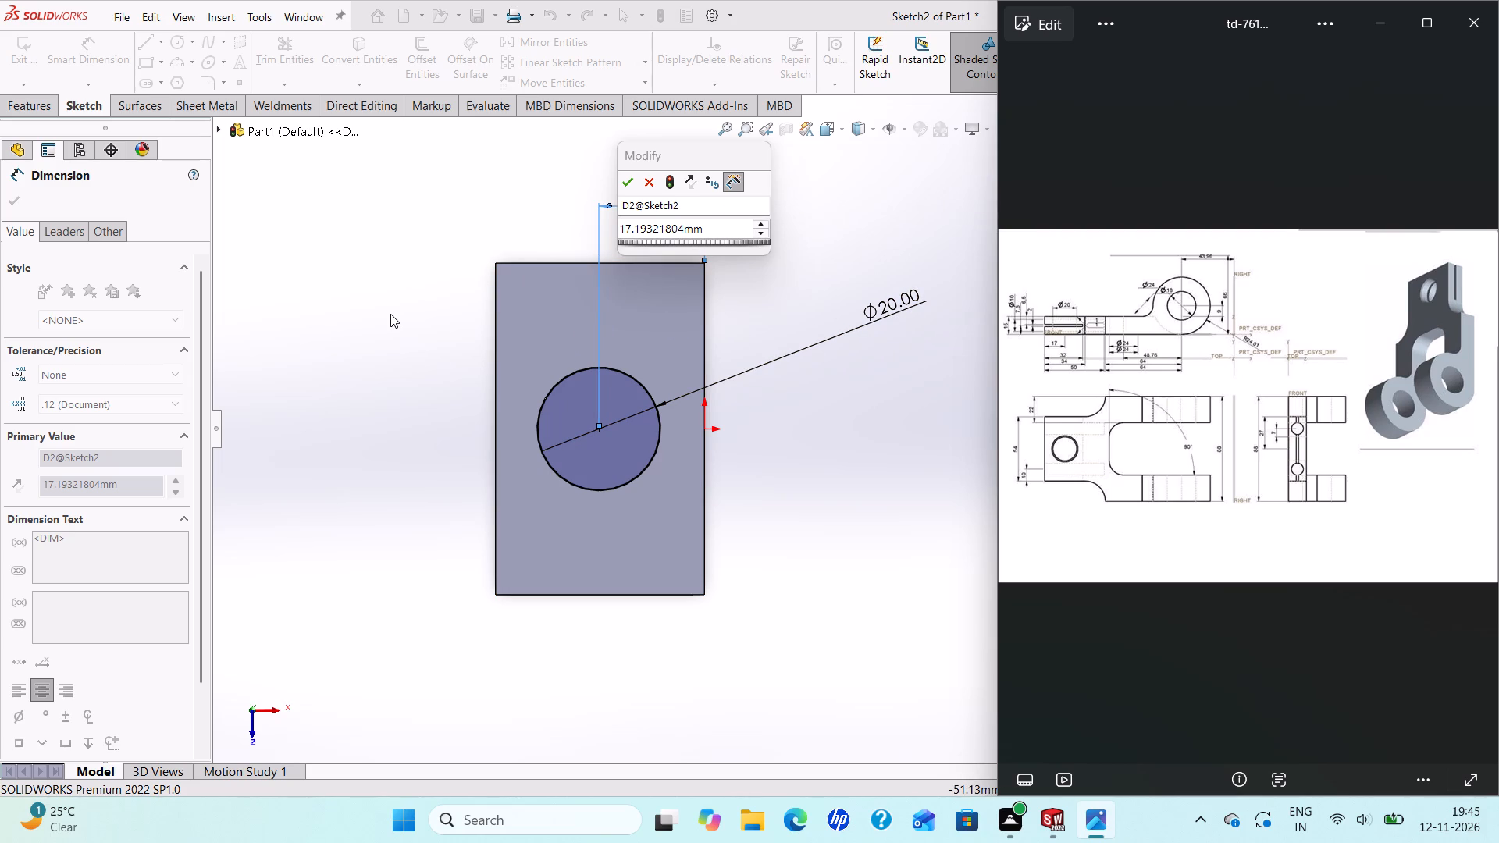
{"action": "type", "text": "17"}
{"action": "key", "text": "Return"}
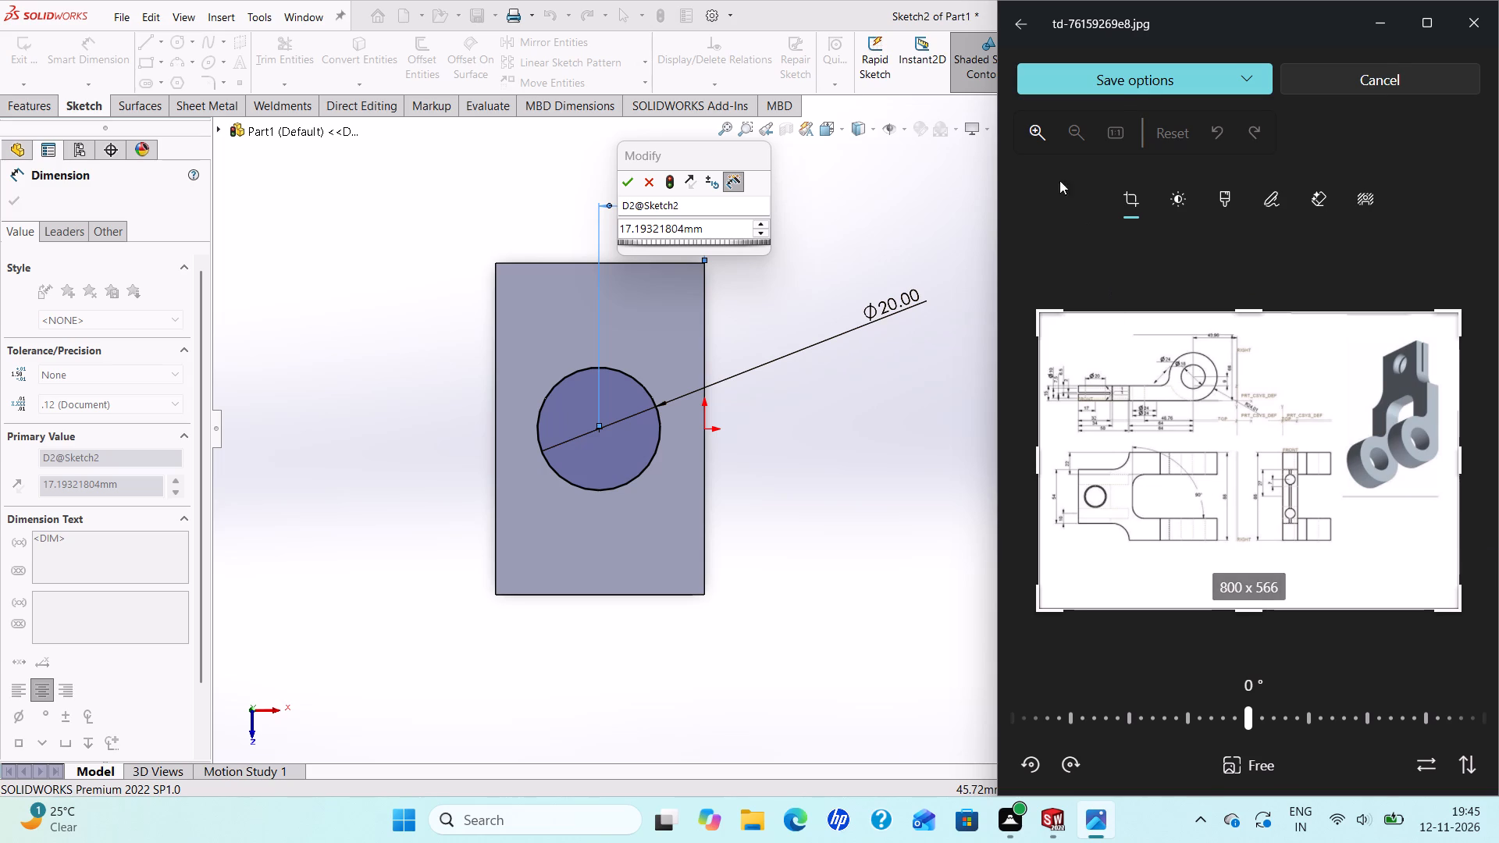
{"action": "left_click", "coordinate": [1334, 73]}
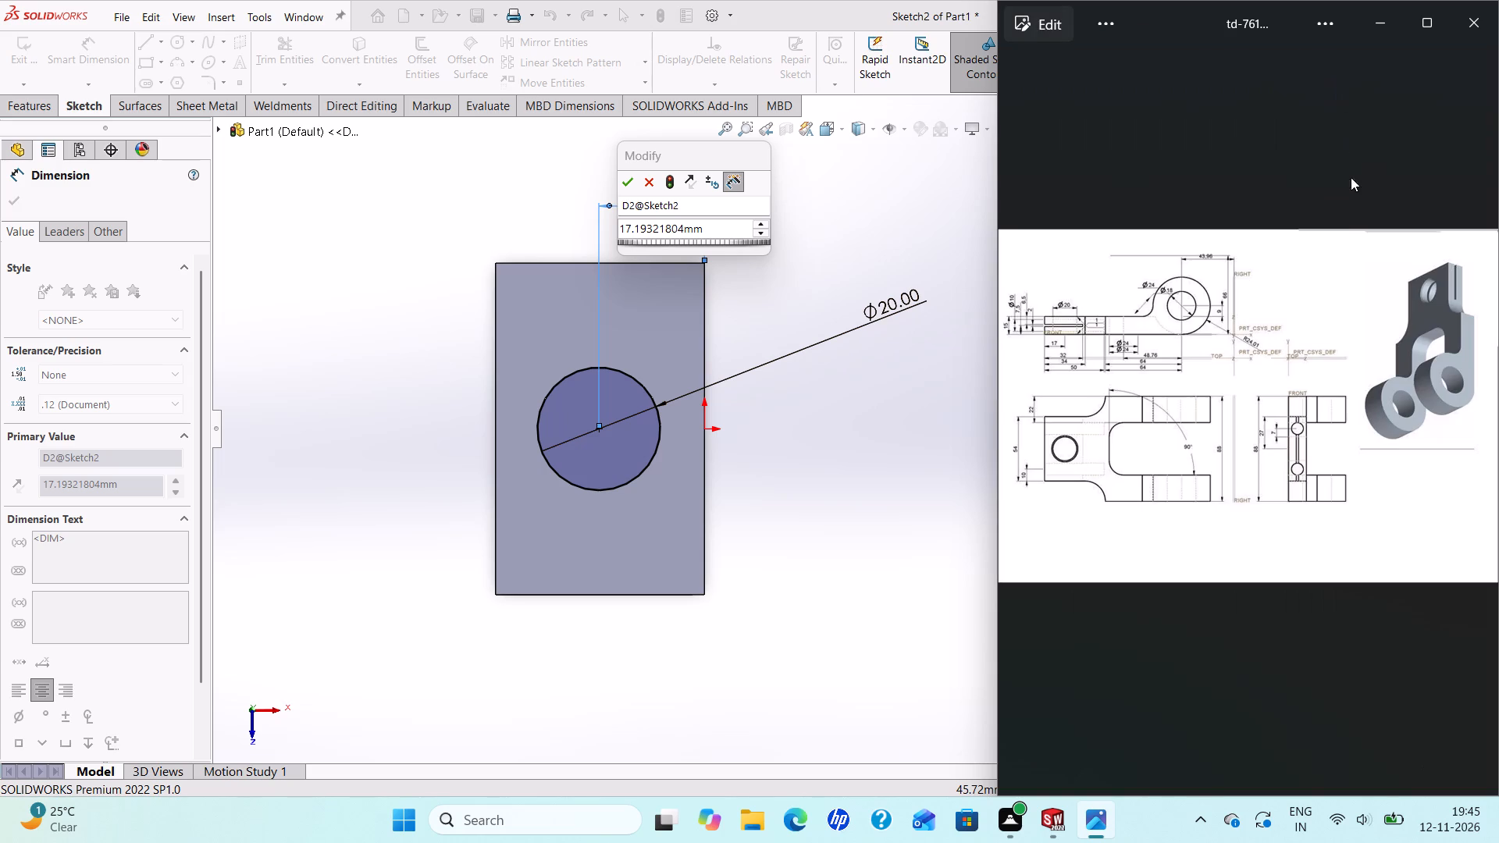
{"action": "left_click", "coordinate": [792, 448]}
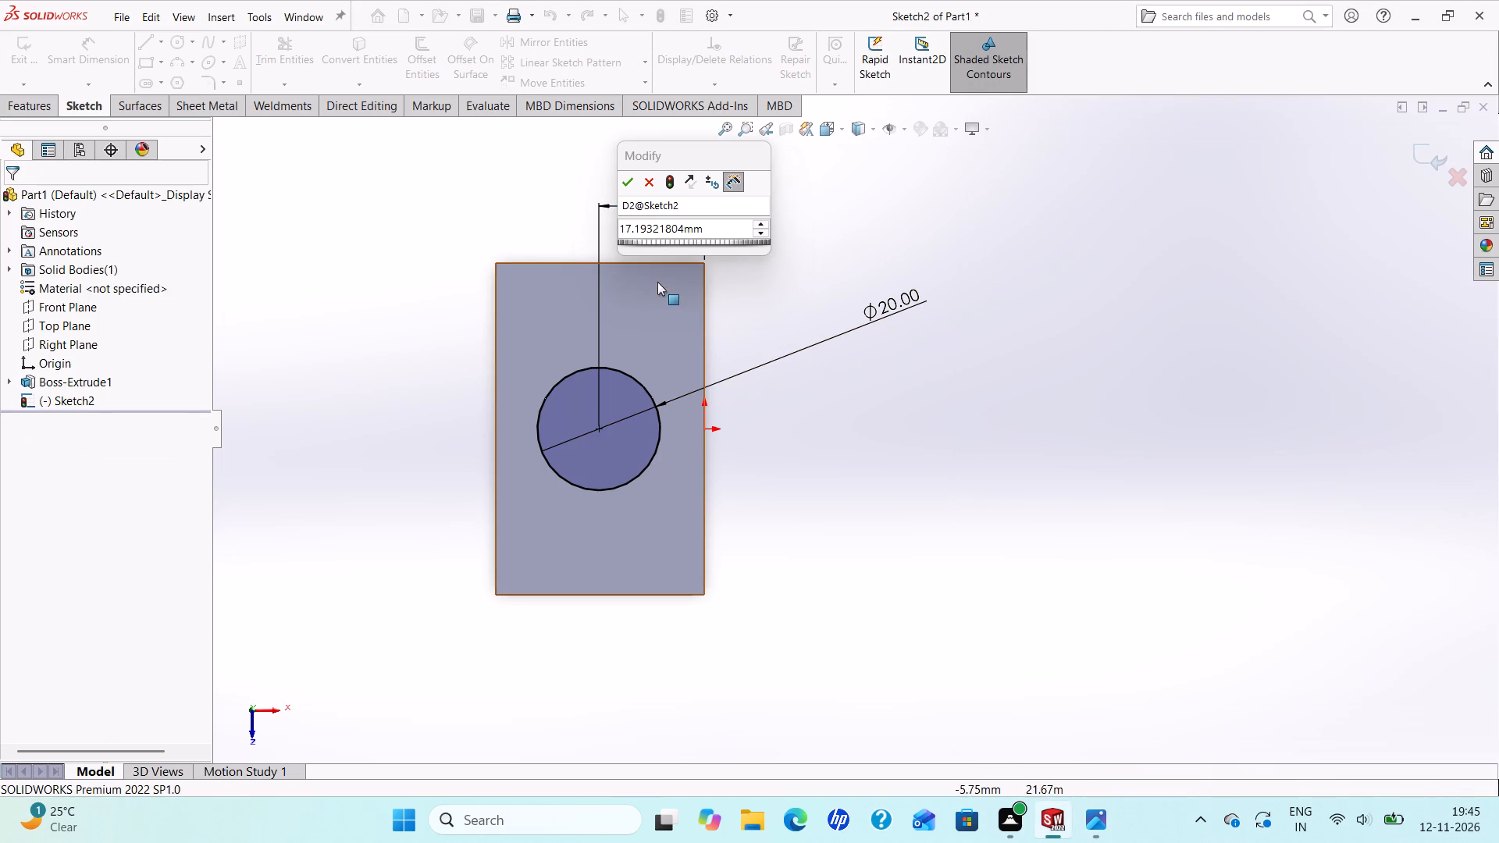
{"action": "scroll", "coordinate": [650, 263], "scroll_direction": "down", "scroll_amount": 1}
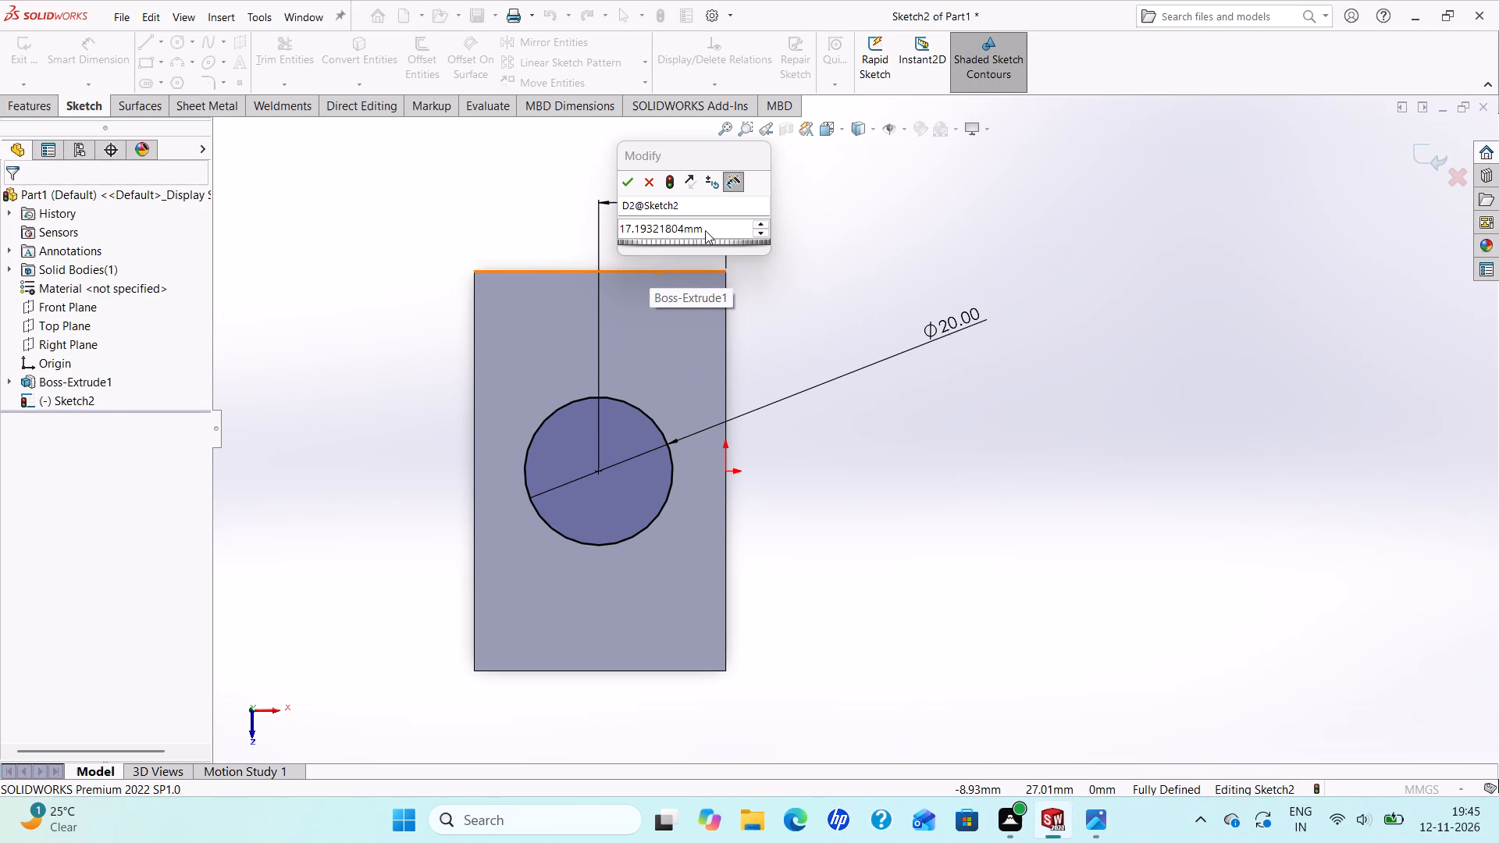
{"action": "left_click", "coordinate": [705, 229]}
{"action": "type", "text": "17"}
{"action": "key", "text": "Return"}
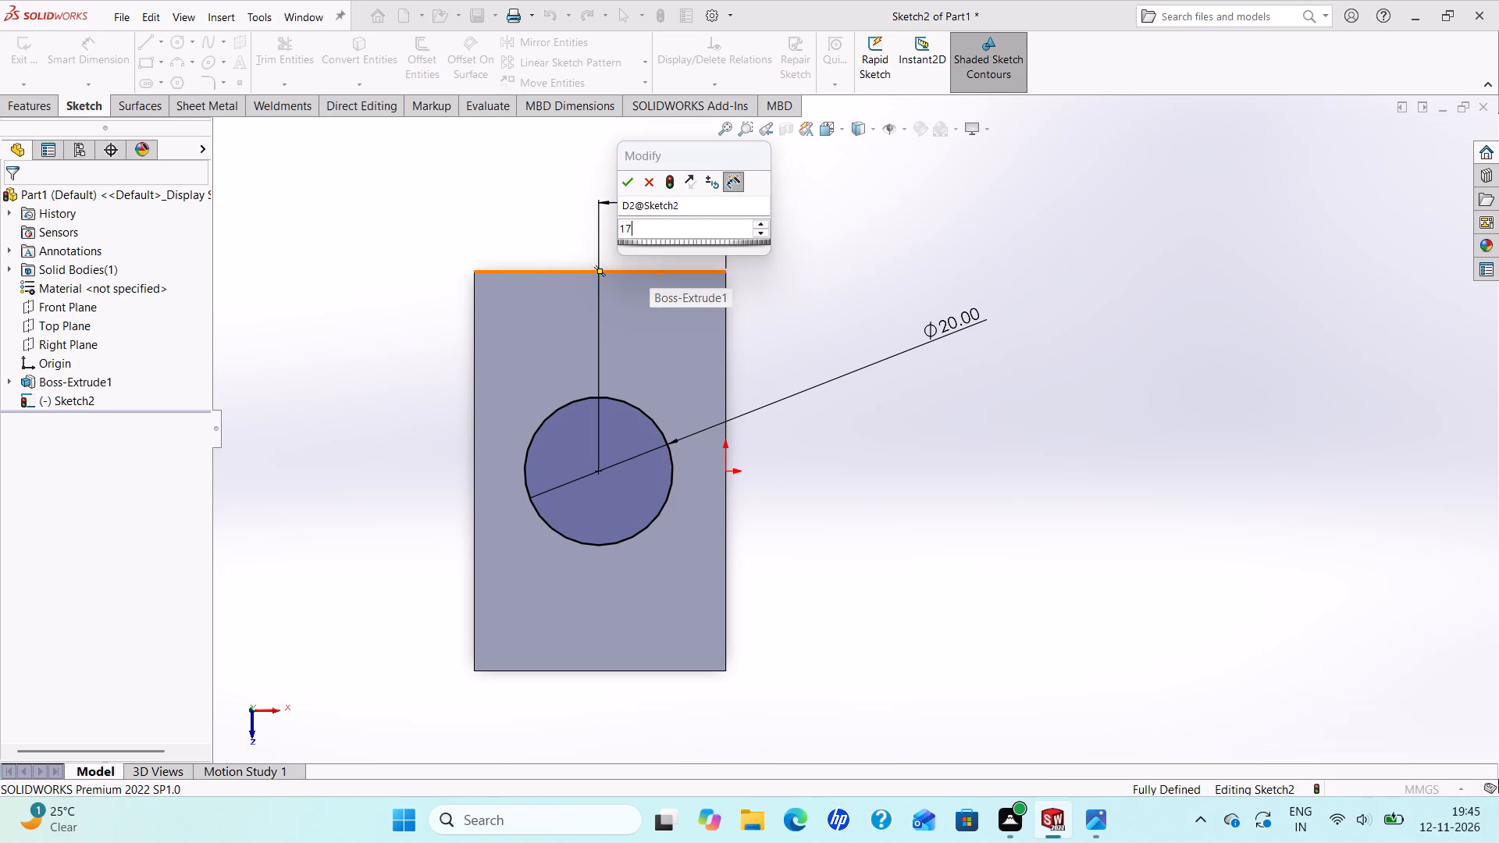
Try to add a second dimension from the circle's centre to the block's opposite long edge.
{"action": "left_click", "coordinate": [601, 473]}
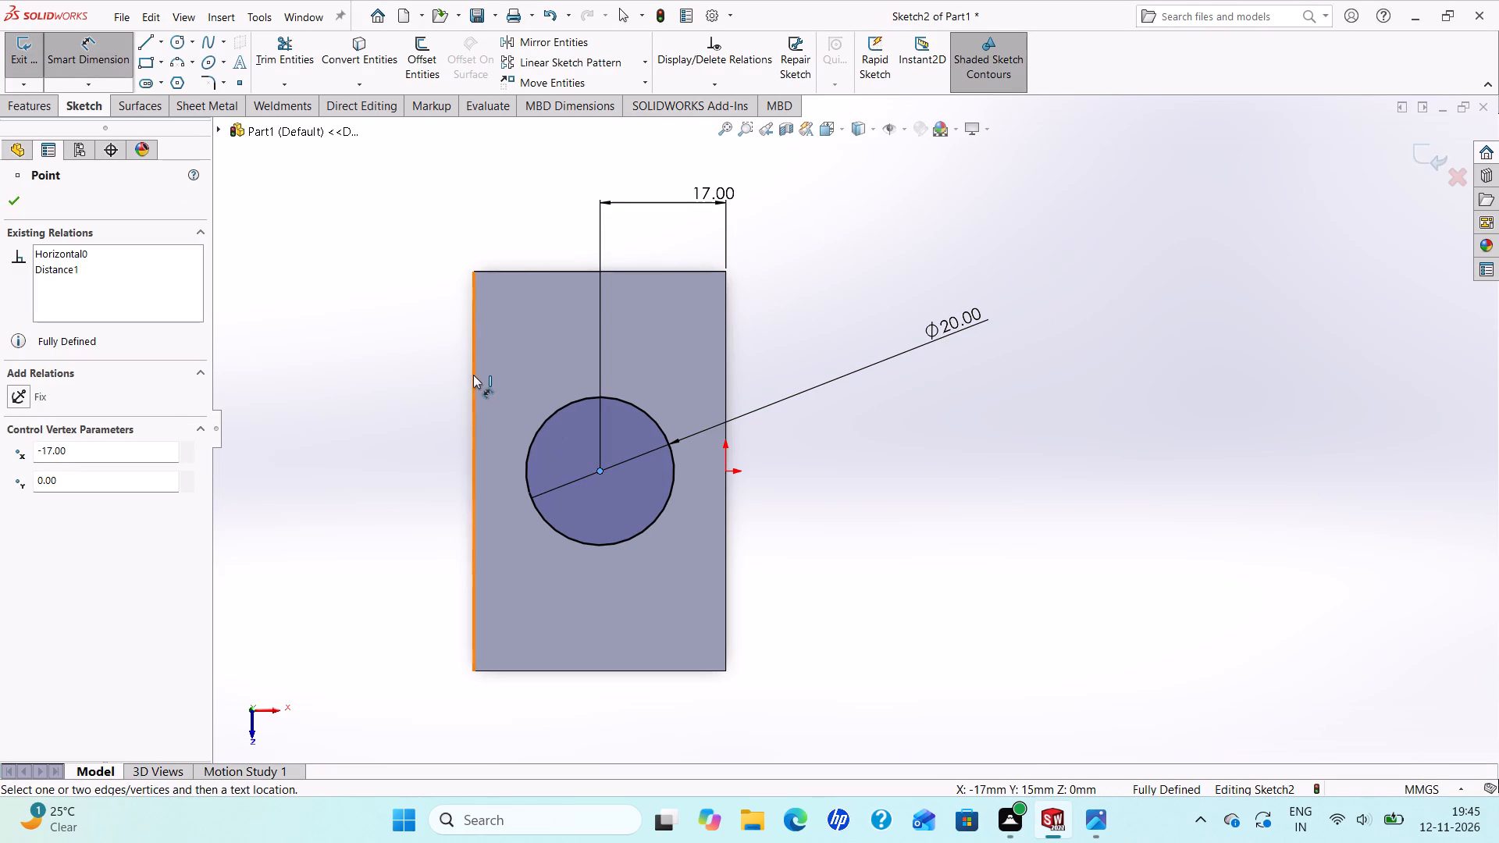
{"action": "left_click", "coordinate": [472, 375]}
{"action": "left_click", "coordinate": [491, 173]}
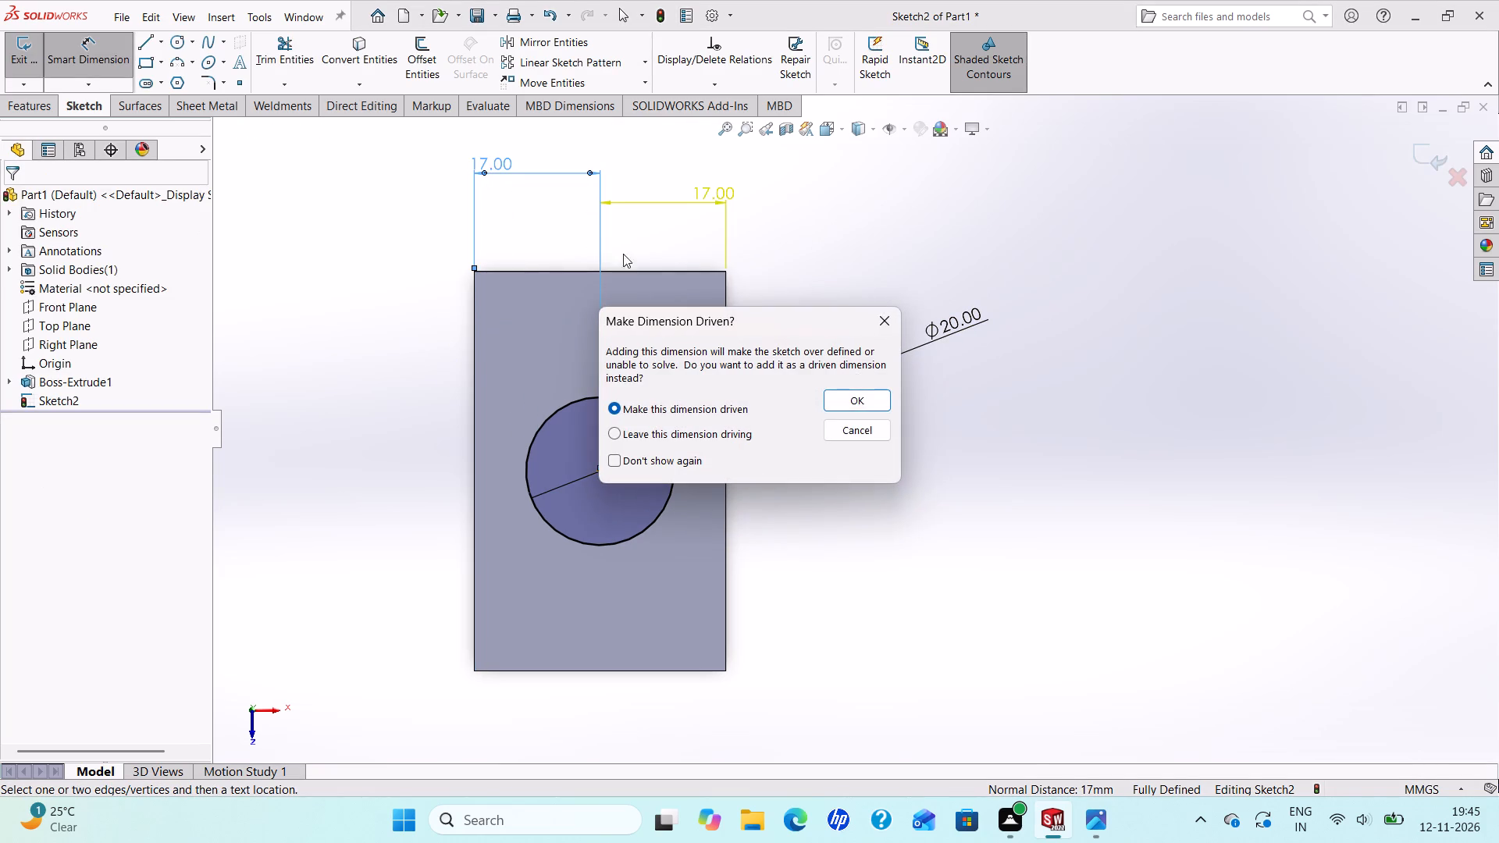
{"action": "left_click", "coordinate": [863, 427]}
Cut-extrude the 20 mm circle Through All to make the shank hole in the slotted block.
{"action": "scroll", "coordinate": [836, 408], "scroll_direction": "up", "scroll_amount": 3}
{"action": "scroll", "coordinate": [840, 409], "scroll_direction": "down", "scroll_amount": 2}
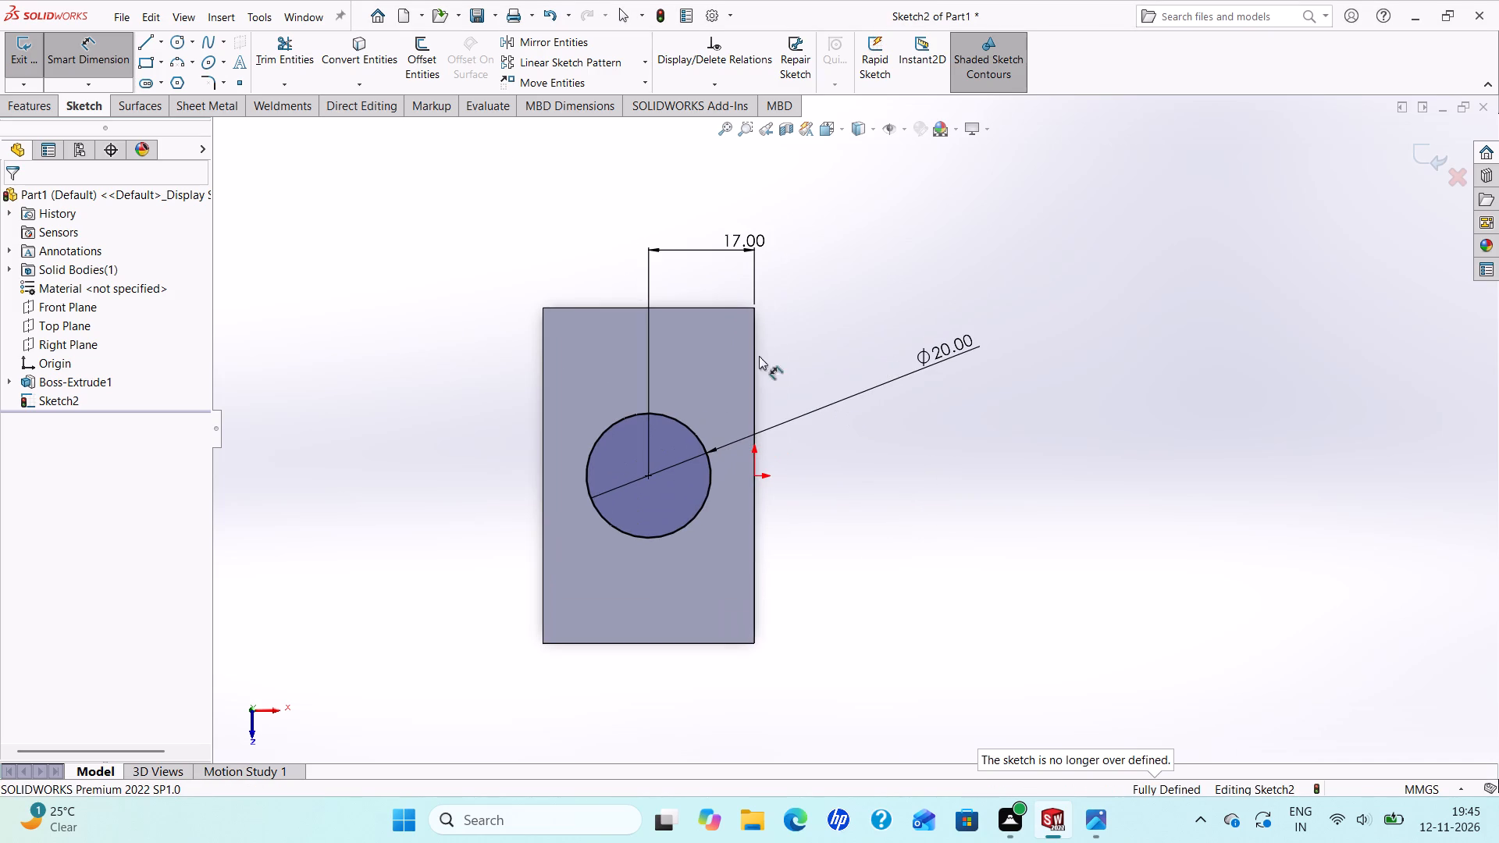
{"action": "left_click", "coordinate": [15, 110]}
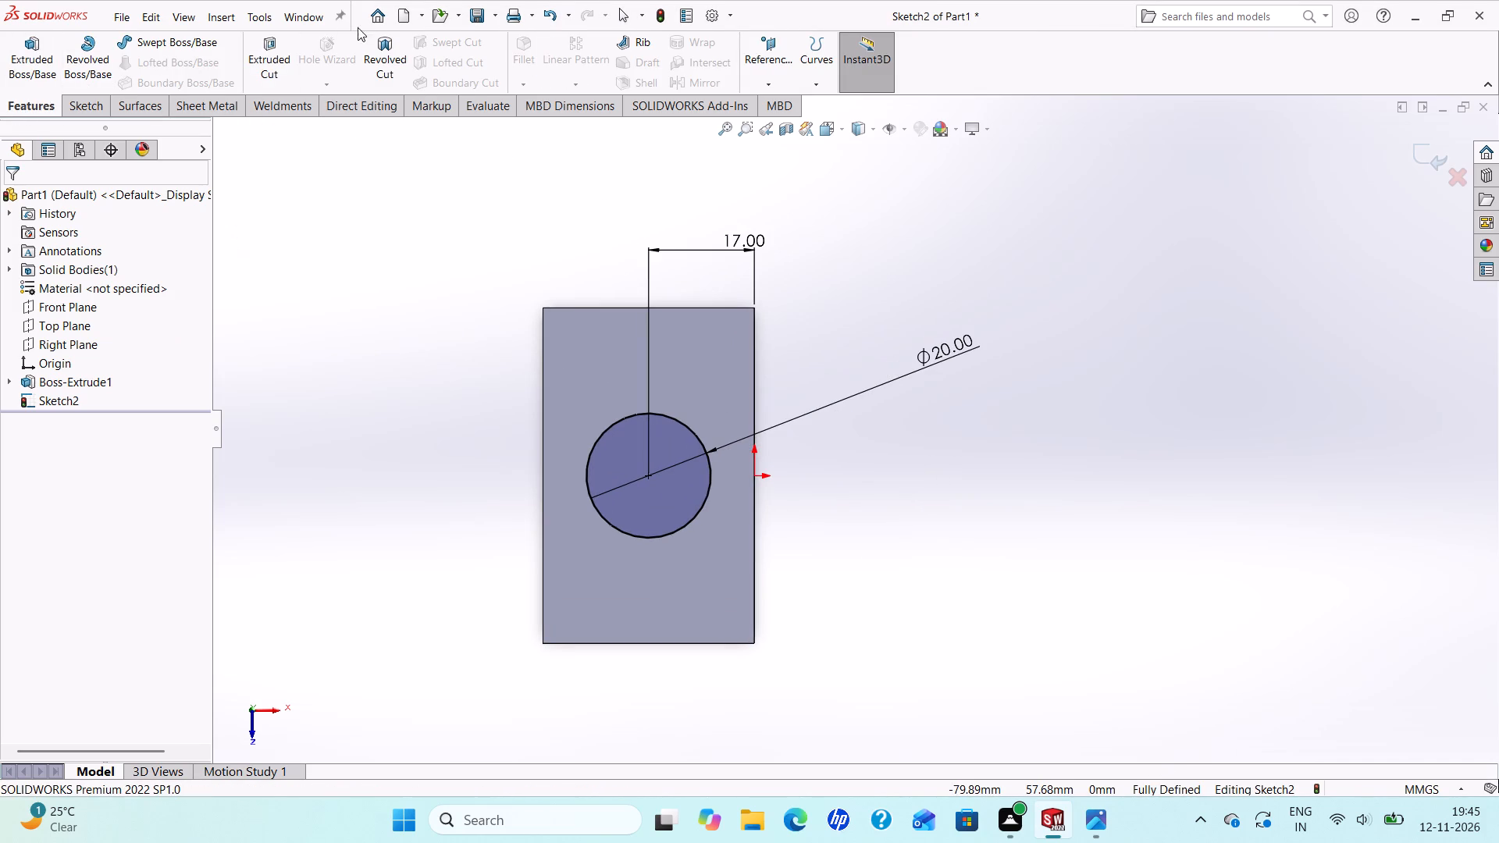
{"action": "left_click", "coordinate": [262, 47]}
{"action": "scroll", "coordinate": [356, 190], "scroll_direction": "up", "scroll_amount": 2}
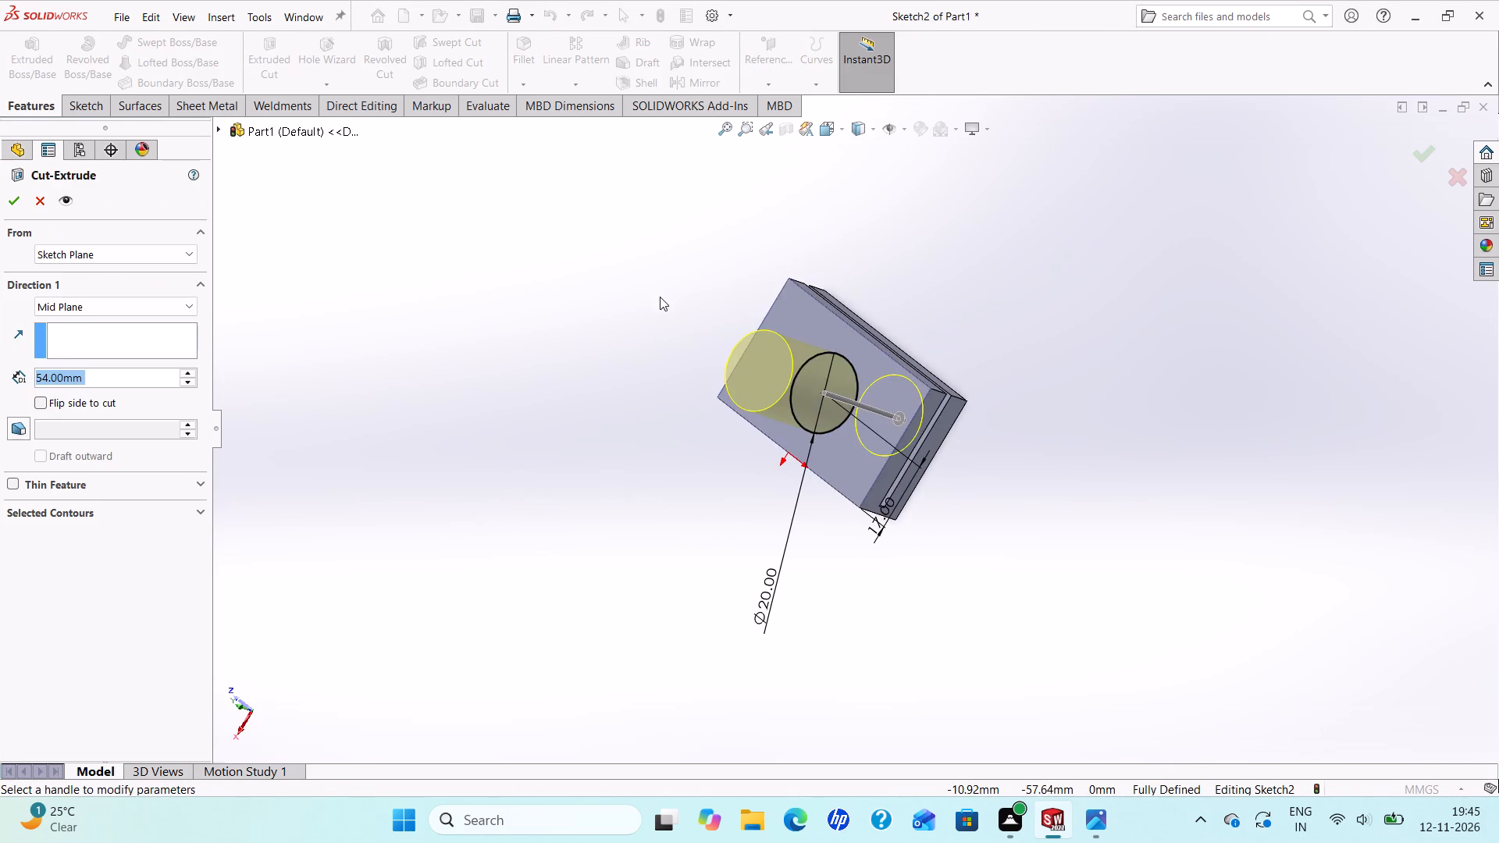
{"action": "middle_click_drag", "start_coordinate": [659, 297], "coordinate": [573, 315]}
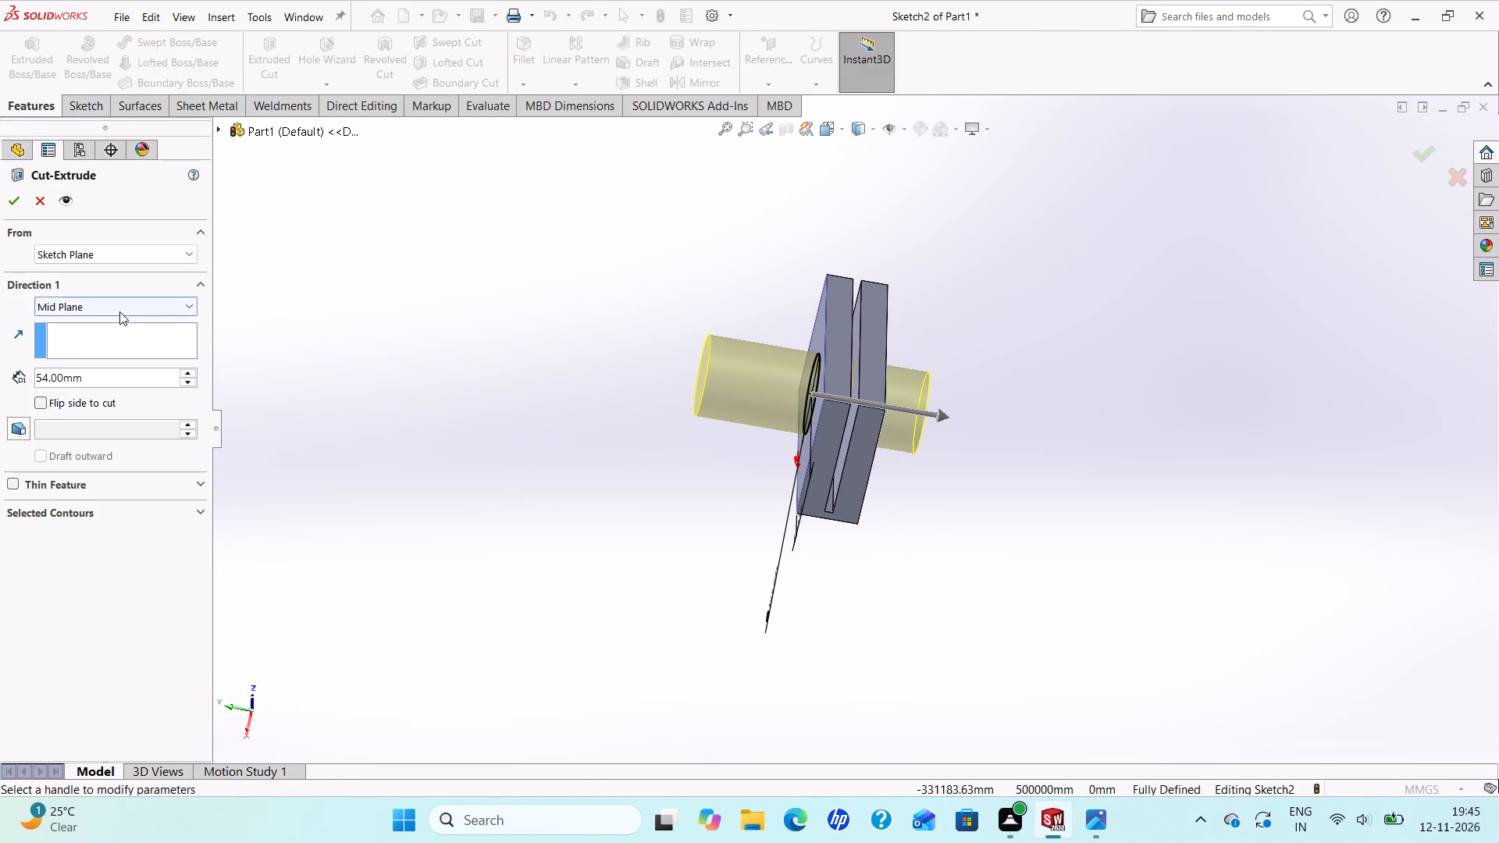
{"action": "left_click", "coordinate": [168, 306]}
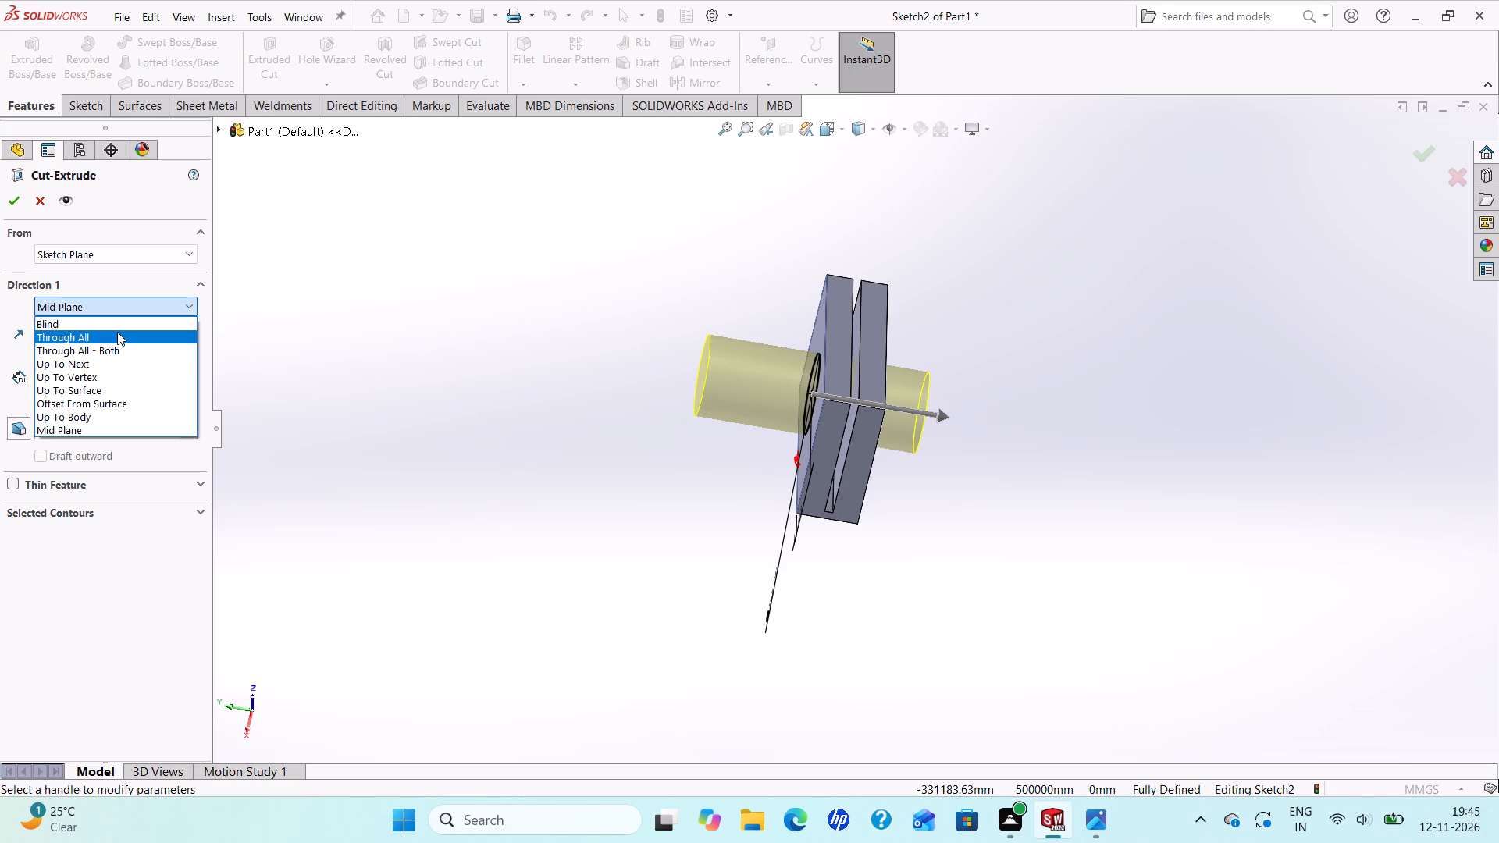
{"action": "left_click", "coordinate": [117, 332]}
{"action": "middle_click_drag", "start_coordinate": [379, 389], "coordinate": [450, 404]}
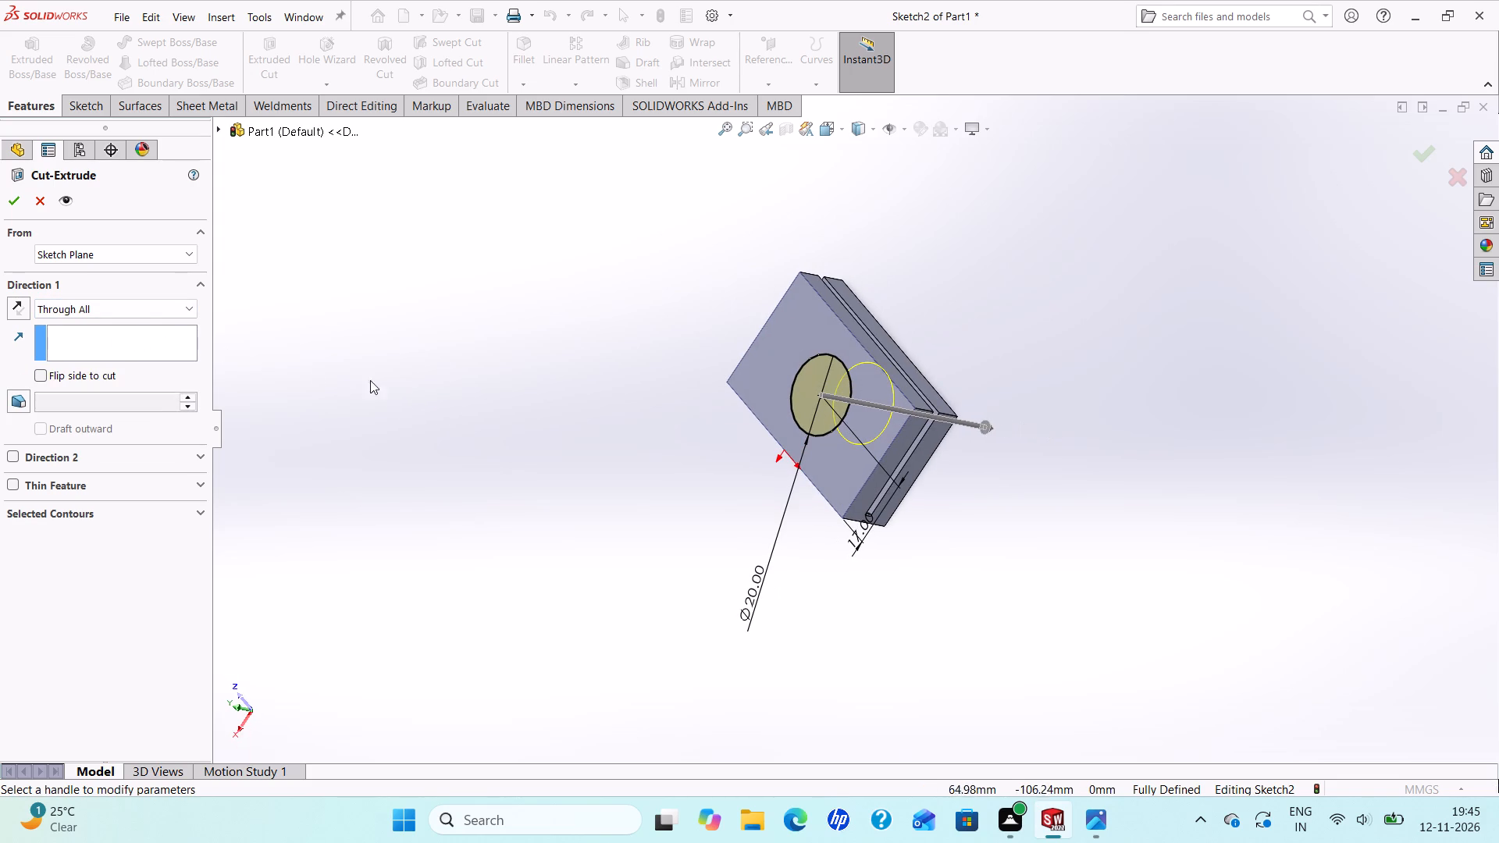
{"action": "left_click", "coordinate": [18, 200]}
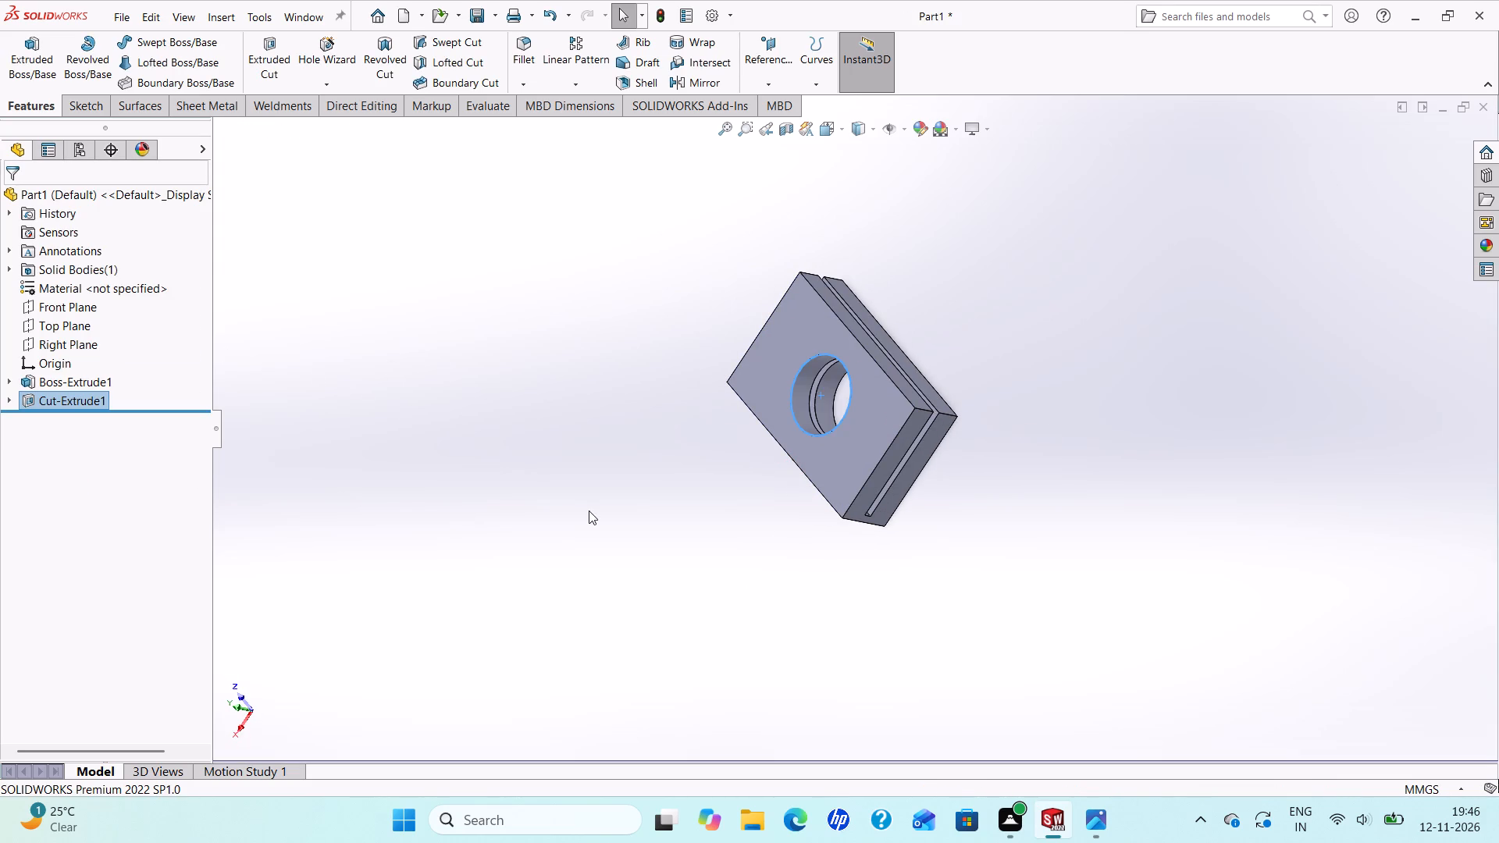
{"action": "key", "text": "Escape"}
Inspect the cut block from both sides and examine the reference drawing in Photos for the fork geometry.
{"action": "middle_click_drag", "start_coordinate": [746, 473], "coordinate": [604, 493]}
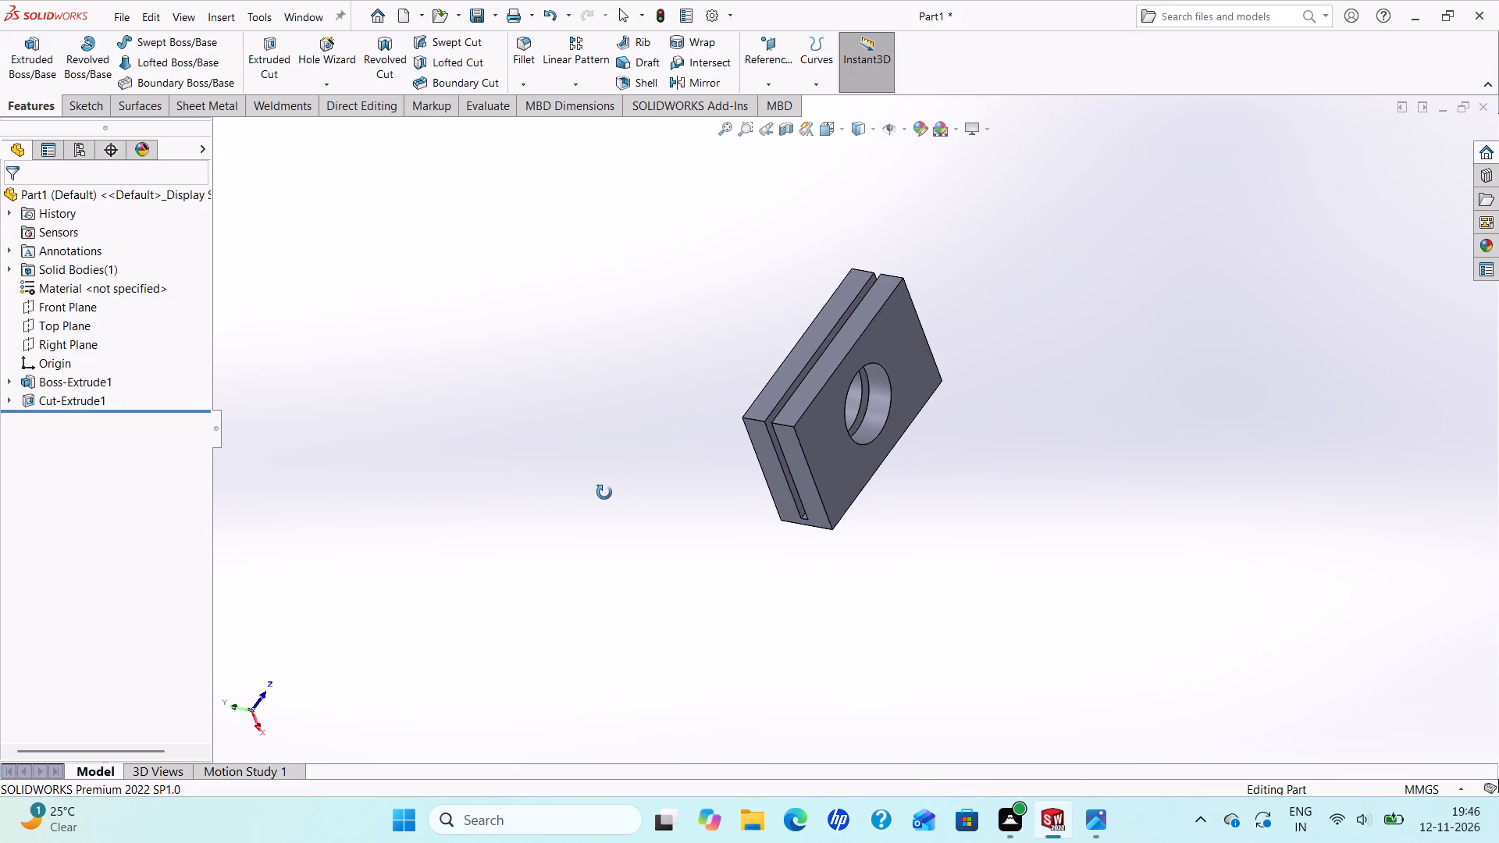
{"action": "middle_click_drag", "start_coordinate": [604, 493], "coordinate": [611, 439]}
{"action": "left_click", "coordinate": [1087, 812]}
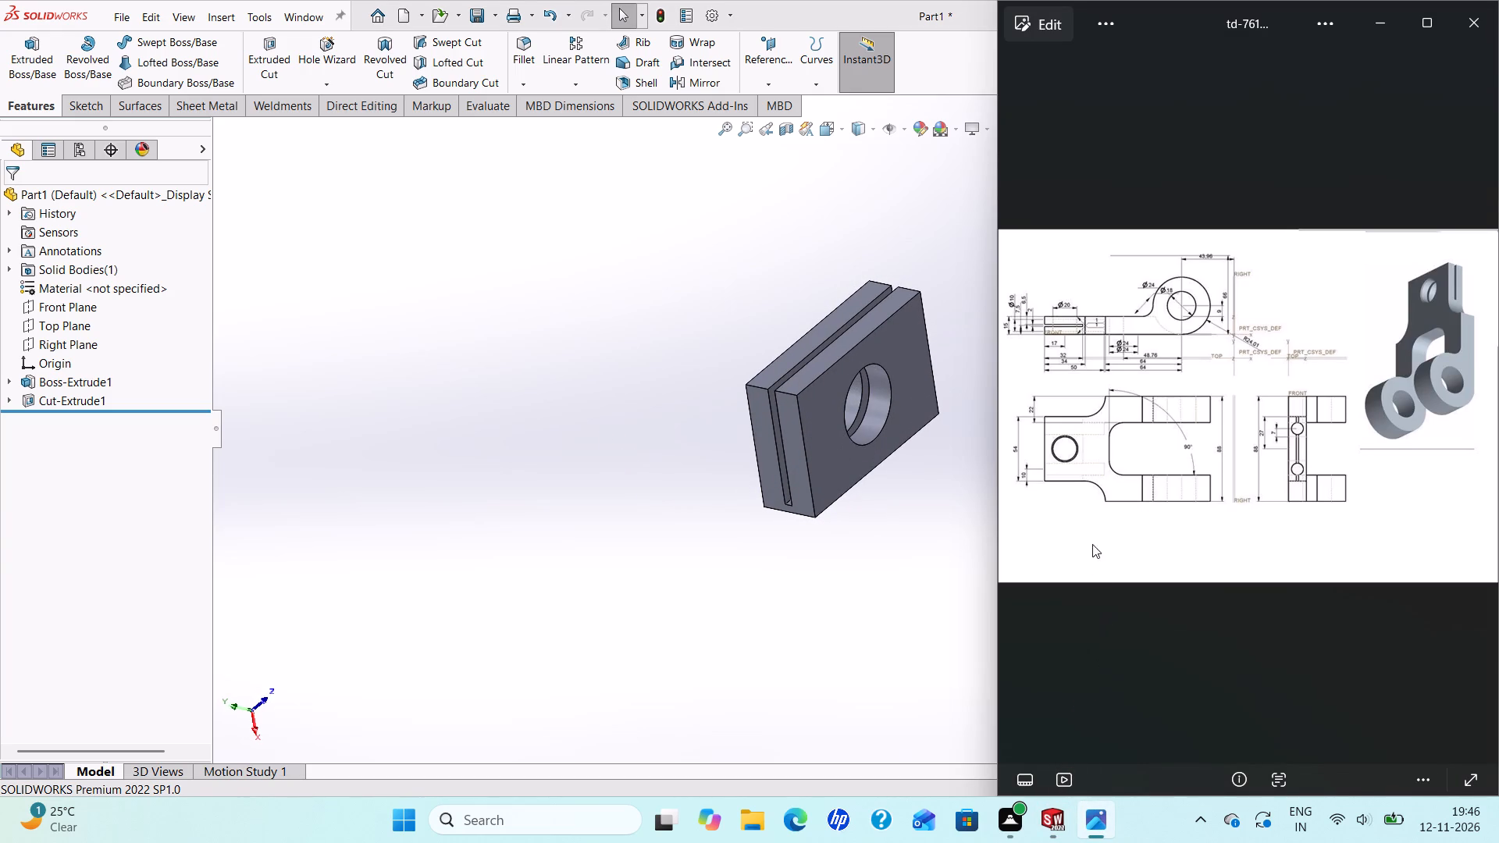
{"action": "scroll", "coordinate": [925, 486], "scroll_direction": "up", "scroll_amount": 2}
{"action": "scroll", "coordinate": [924, 484], "scroll_direction": "down", "scroll_amount": 1}
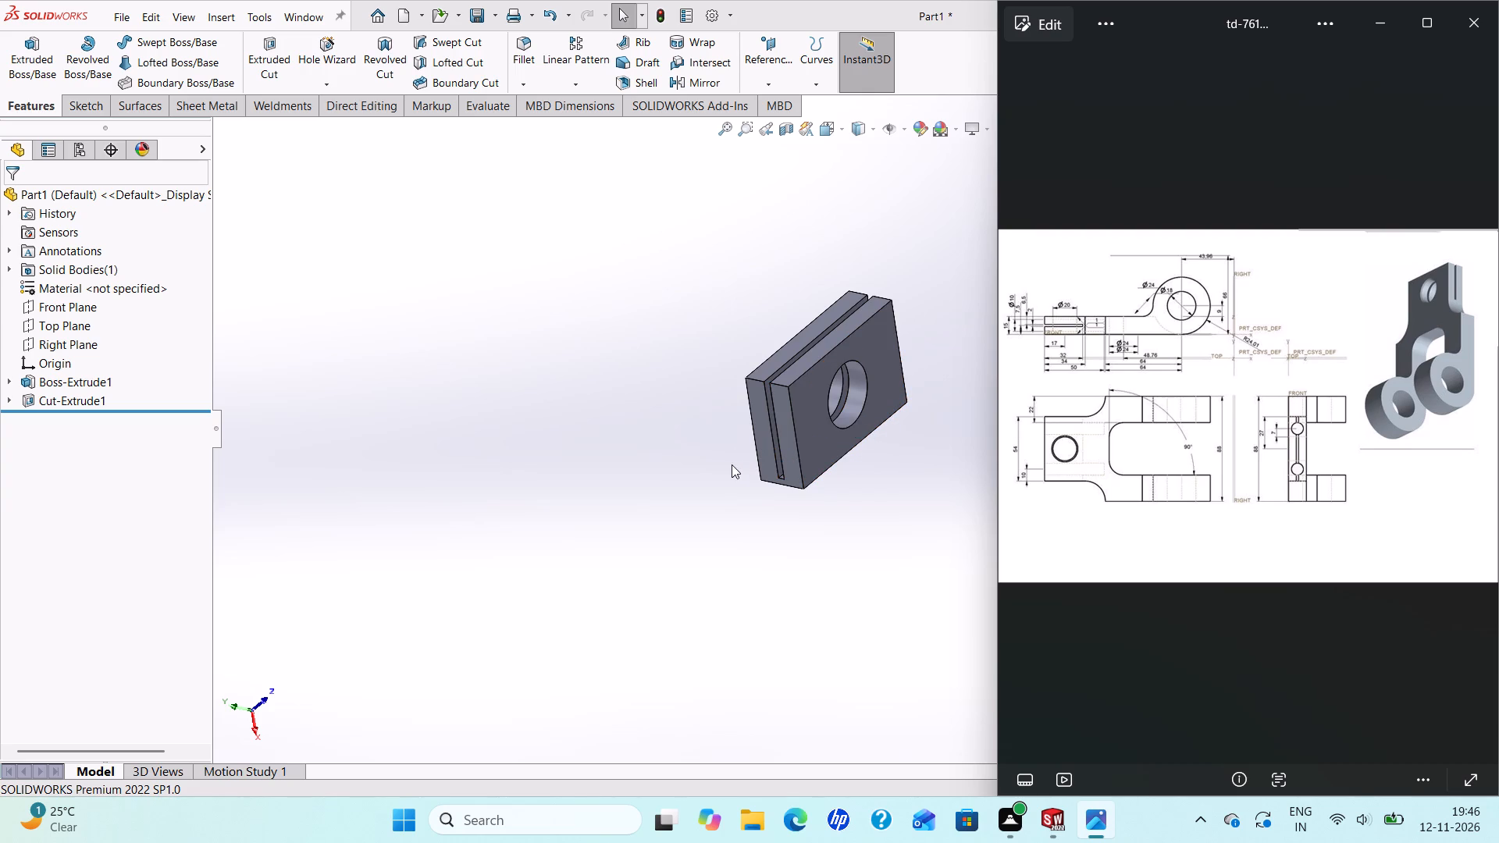
{"action": "middle_click_drag", "start_coordinate": [697, 464], "coordinate": [849, 514]}
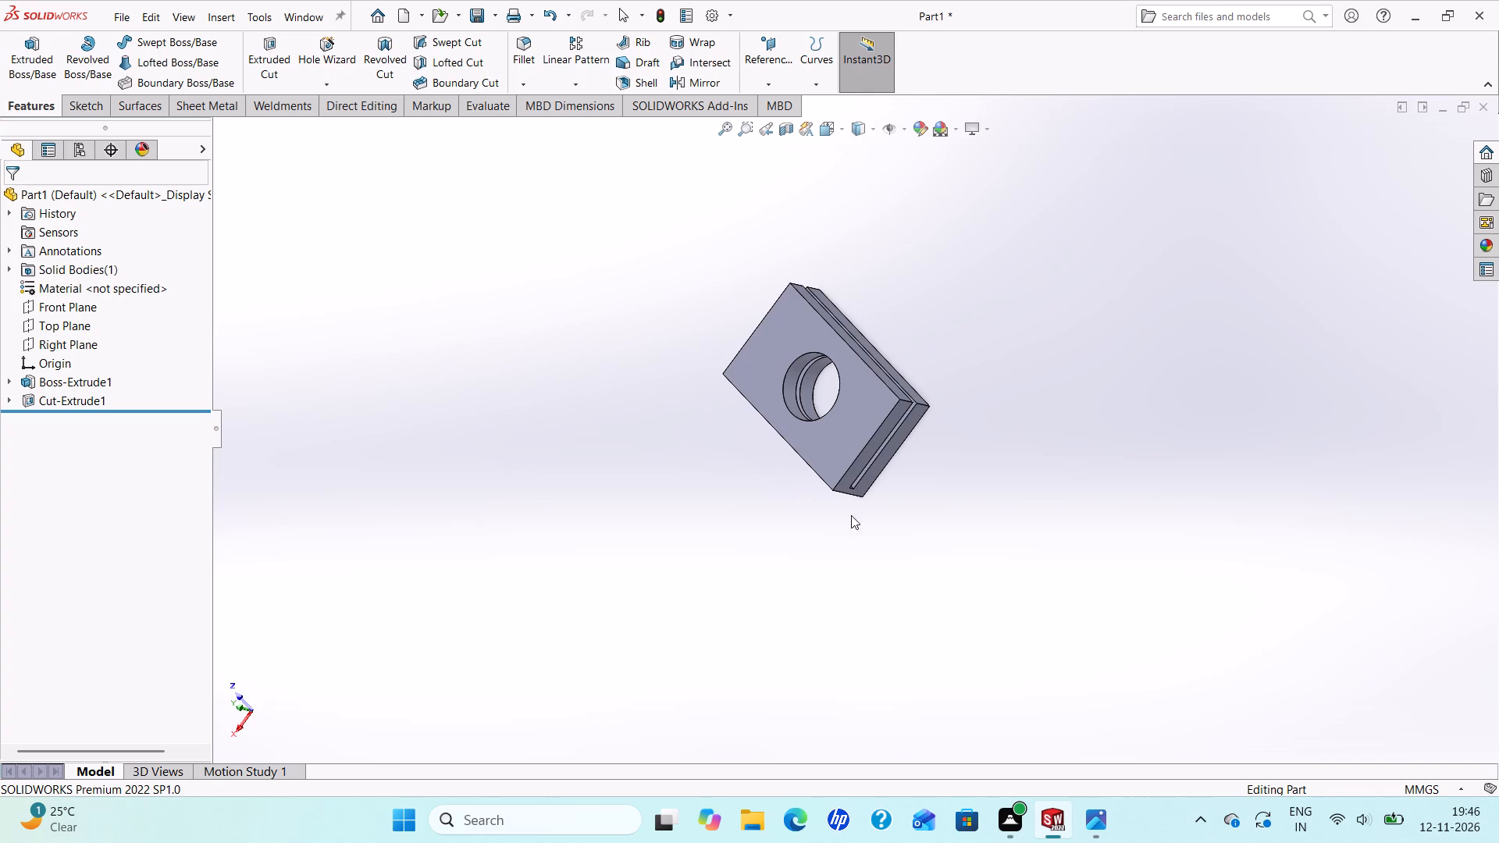
{"action": "scroll", "coordinate": [860, 513], "scroll_direction": "up", "scroll_amount": 1}
{"action": "scroll", "coordinate": [886, 478], "scroll_direction": "down", "scroll_amount": 2}
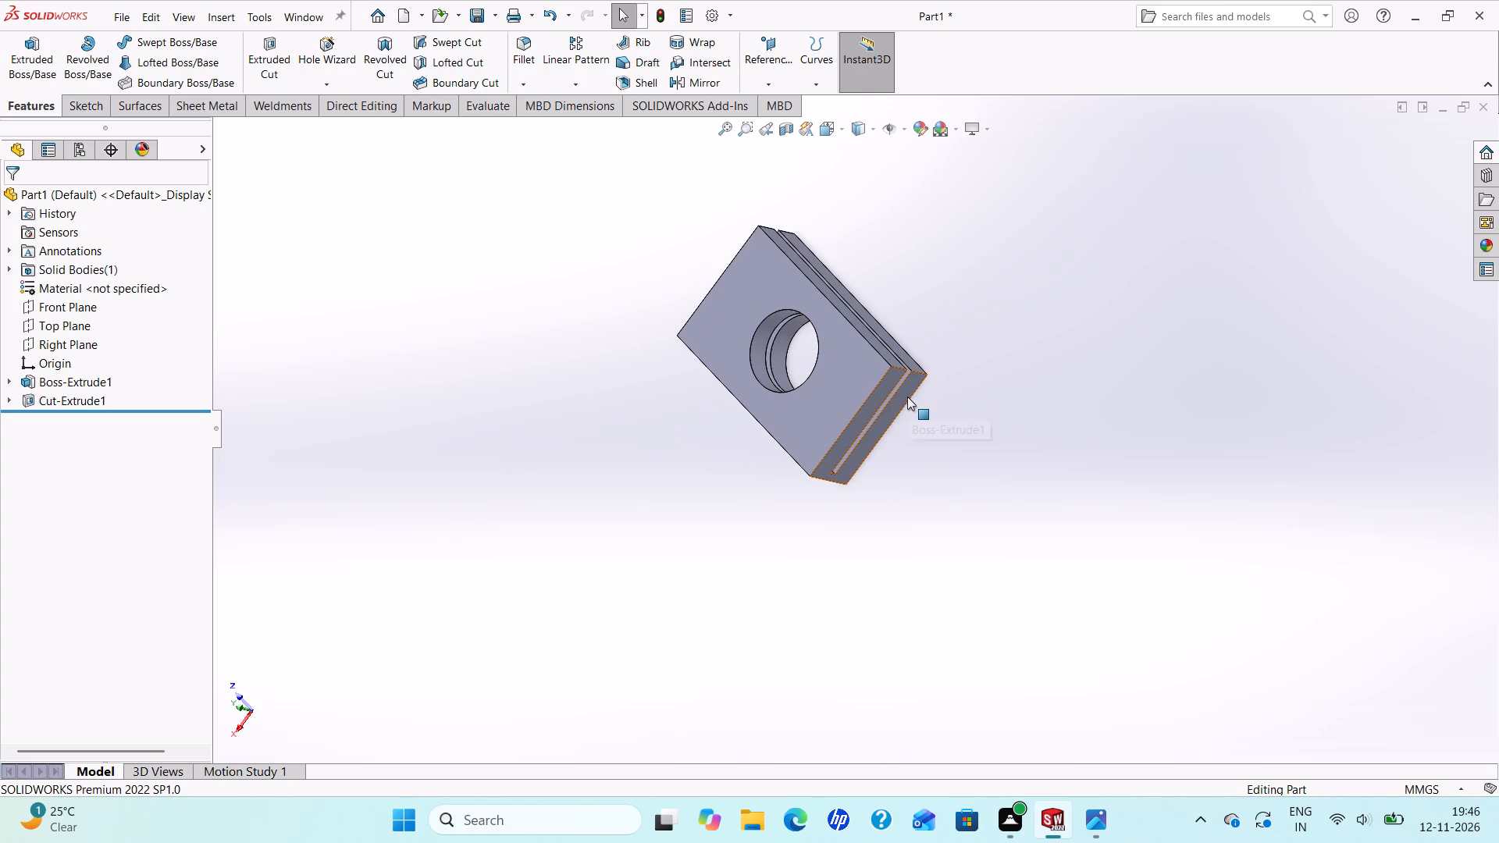
In SOLIDWORKS, start a new sketch on the block's end face that shows the slot profile.
{"action": "left_click", "coordinate": [907, 397]}
{"action": "left_click", "coordinate": [983, 352]}
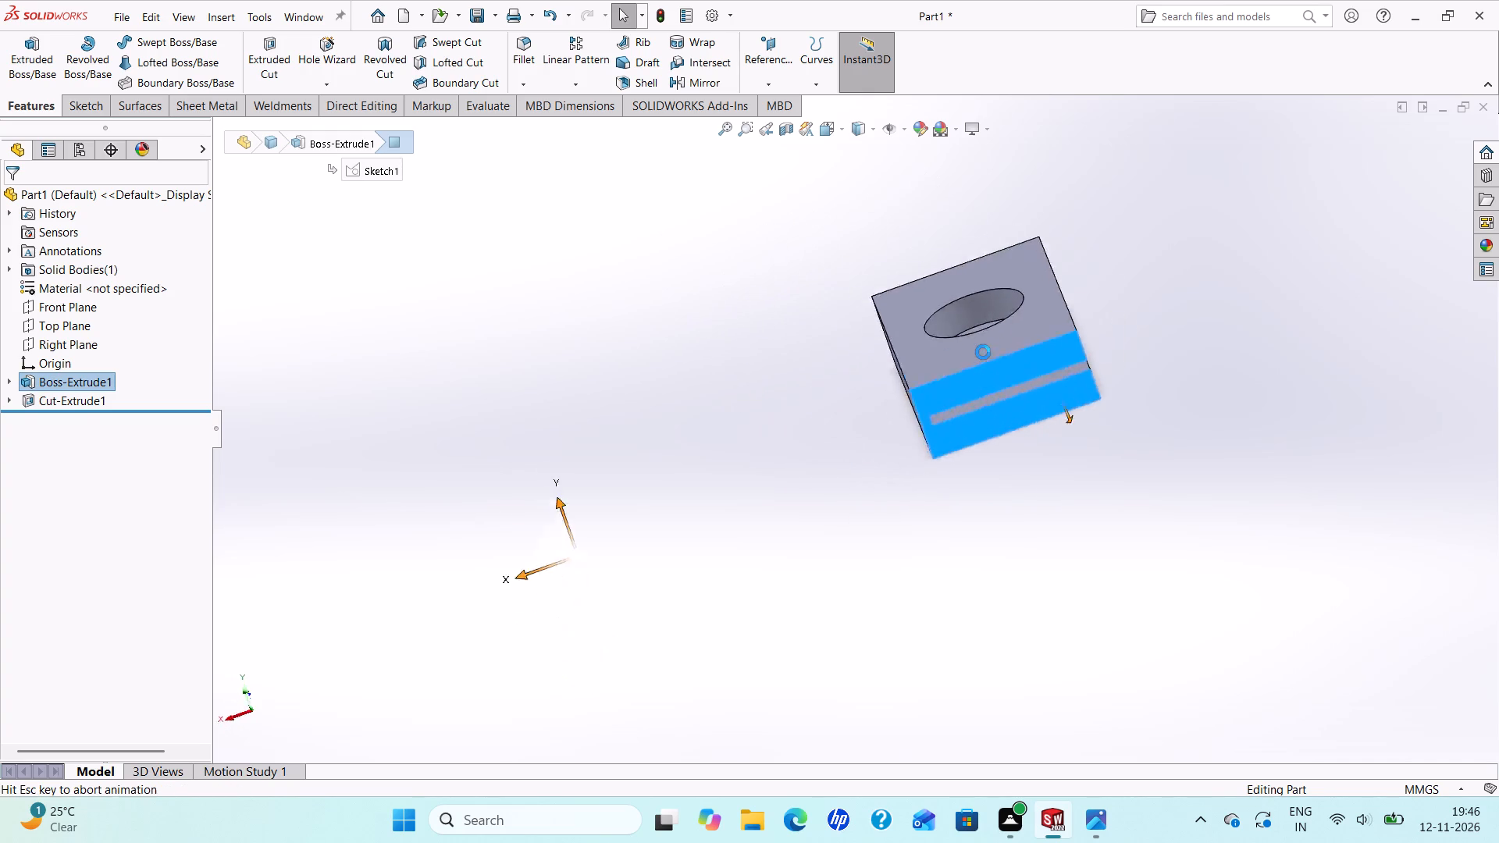
{"action": "scroll", "coordinate": [1030, 365], "scroll_direction": "up", "scroll_amount": 1}
{"action": "scroll", "coordinate": [1030, 365], "scroll_direction": "down", "scroll_amount": 1}
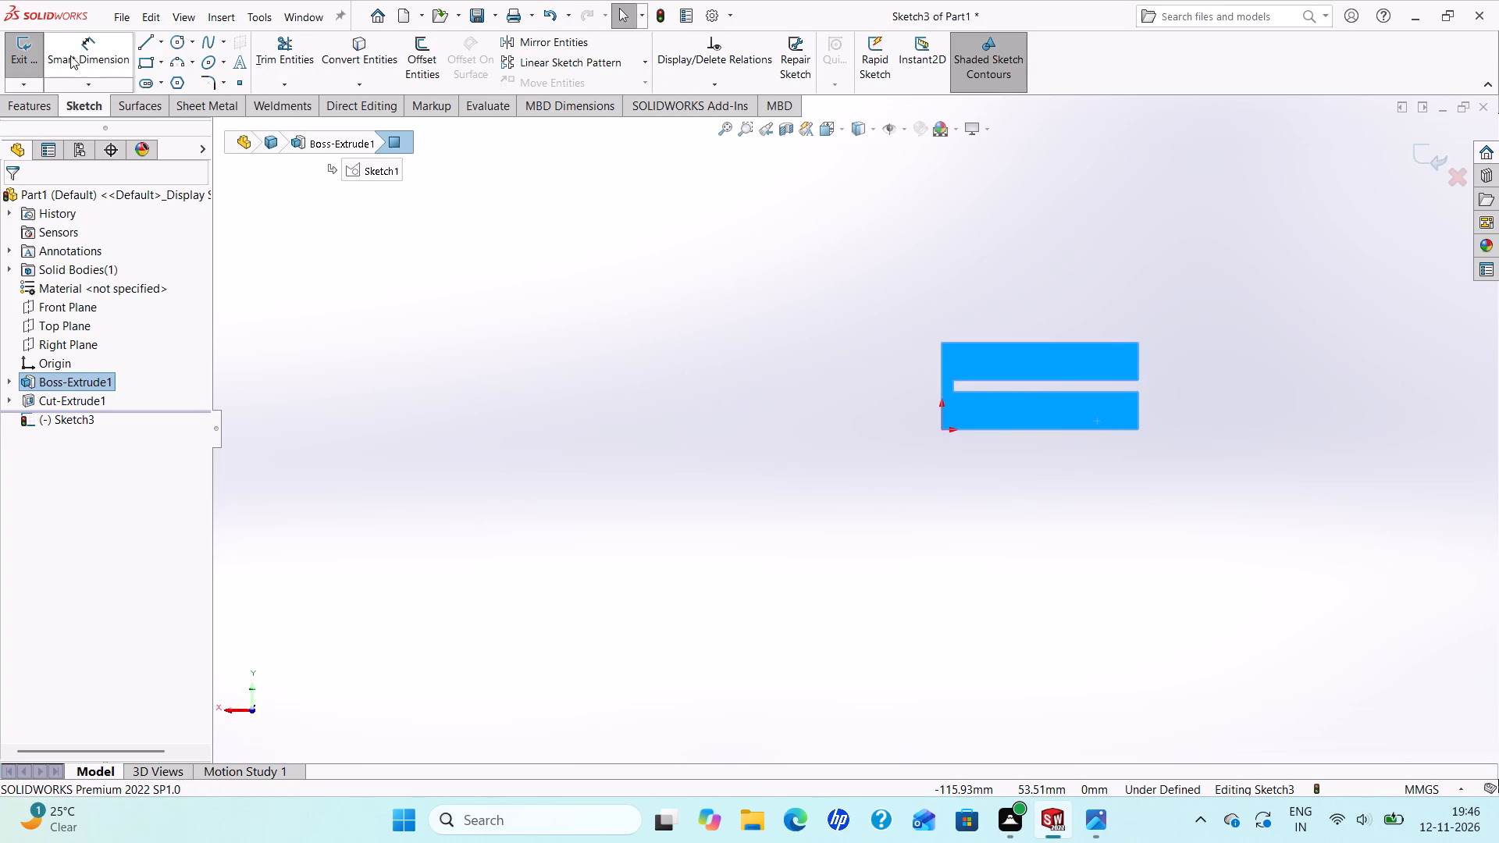
Examine the reference drawing in Photos for the shank's length and slot depth dimensions.
{"action": "left_click", "coordinate": [163, 43]}
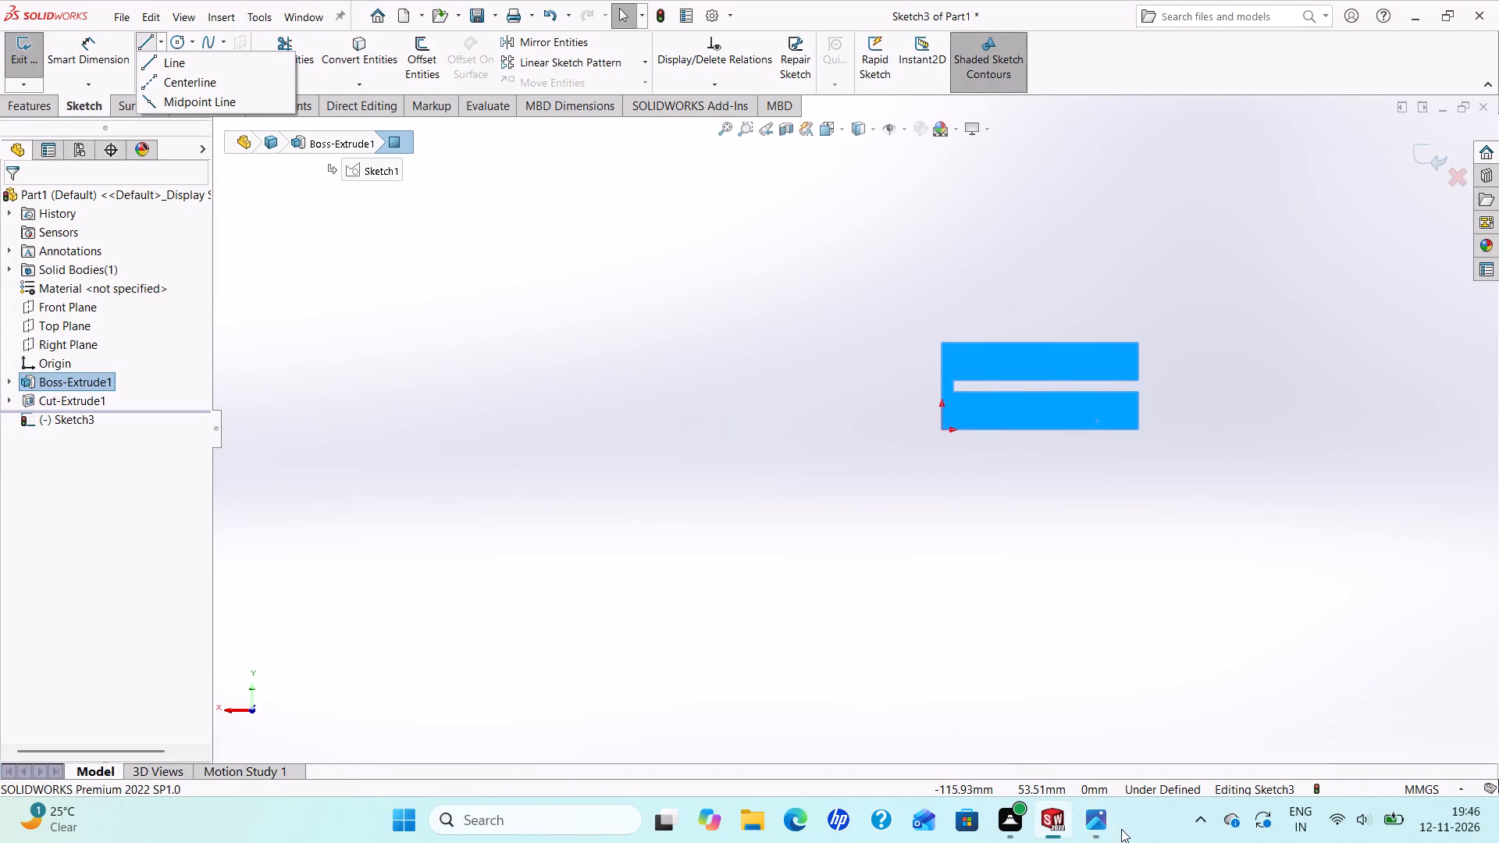
{"action": "left_click", "coordinate": [1102, 820]}
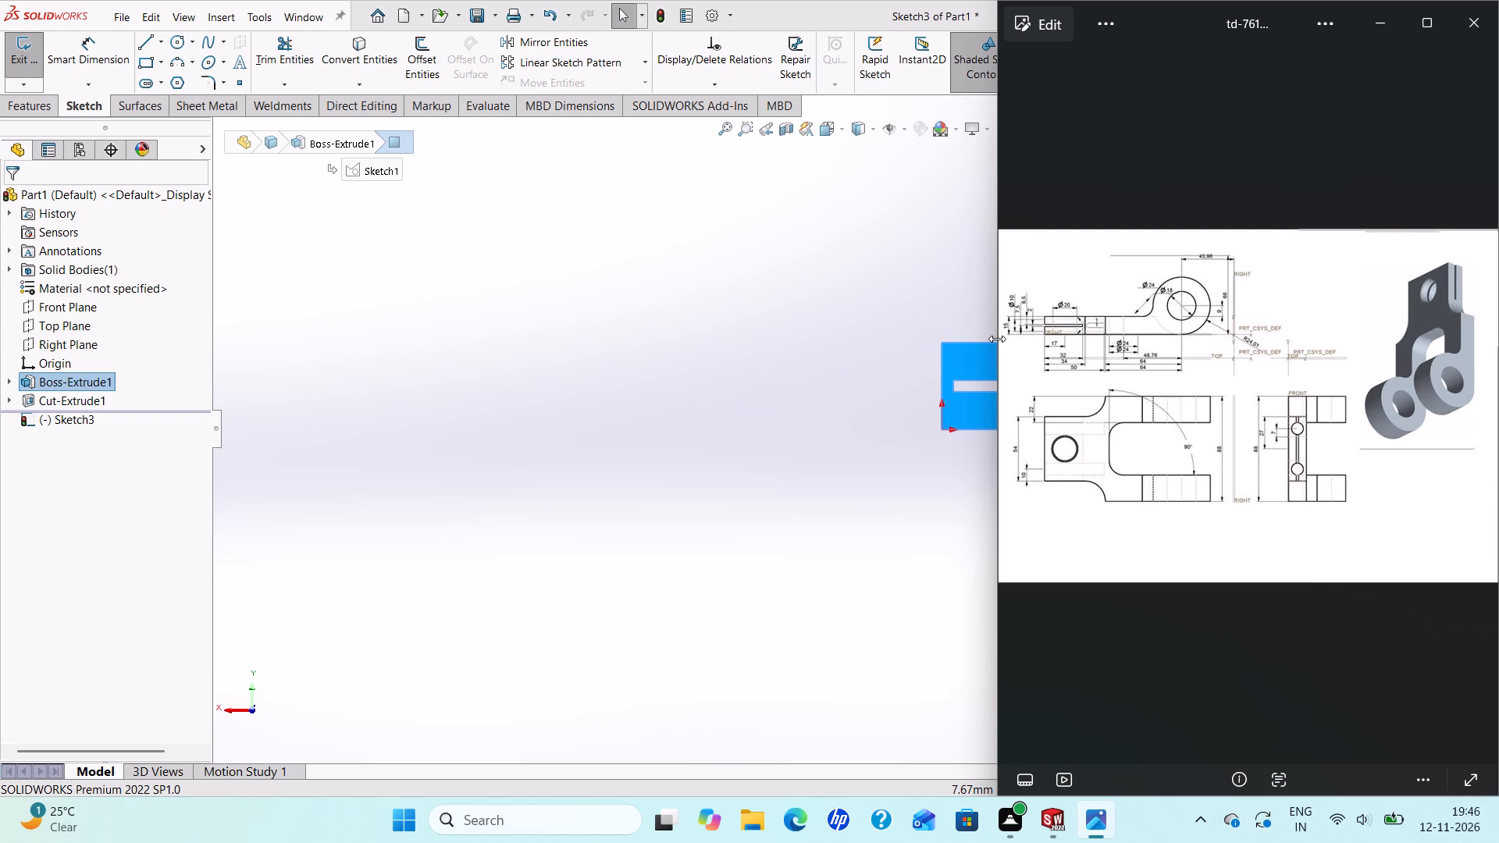
{"action": "scroll", "coordinate": [1112, 353], "scroll_direction": "up", "scroll_amount": 6}
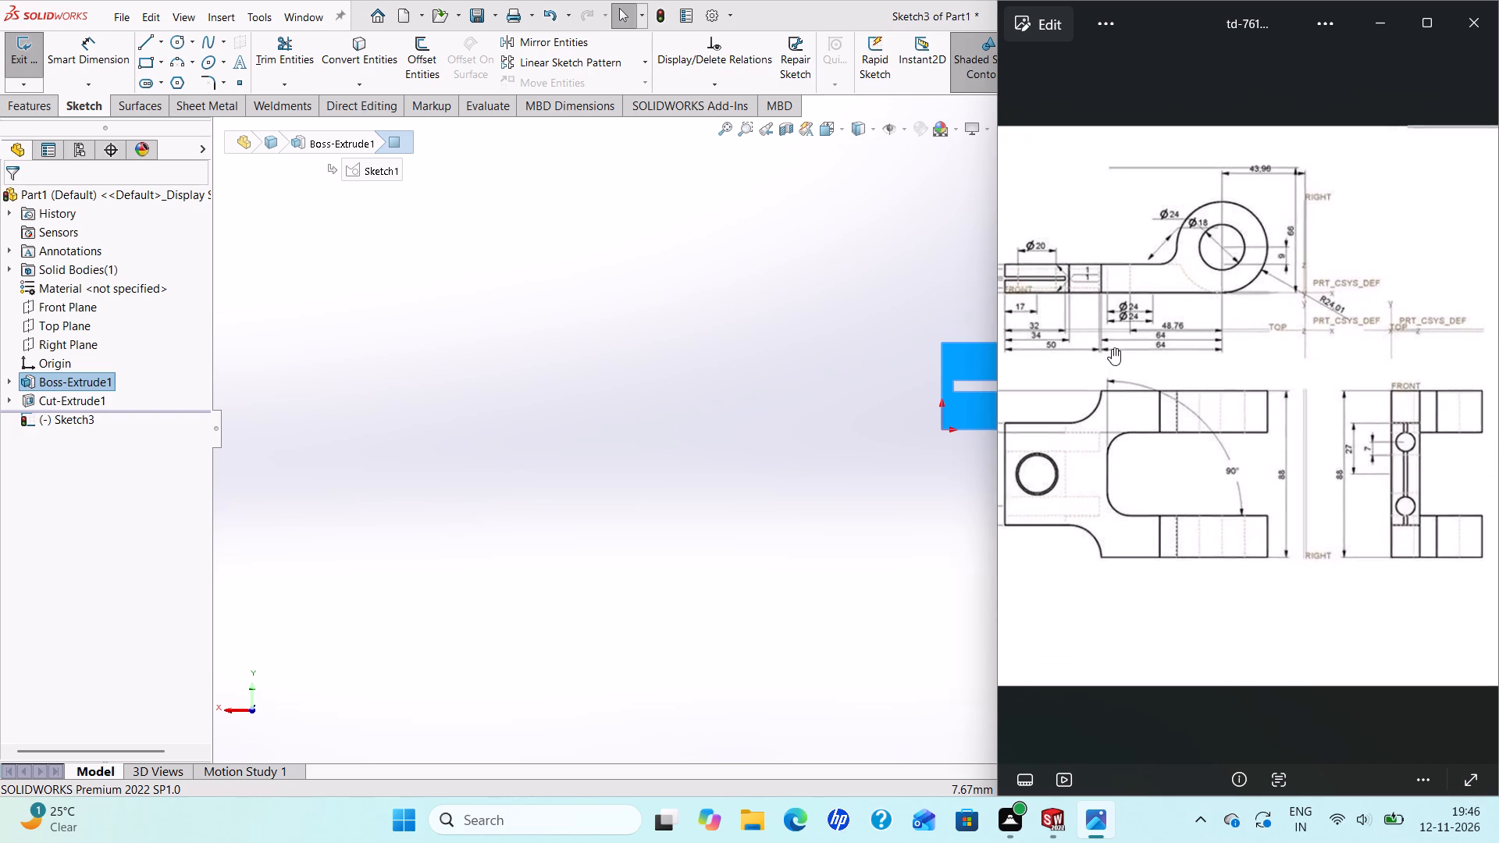
{"action": "scroll", "coordinate": [1112, 348], "scroll_direction": "down", "scroll_amount": 1}
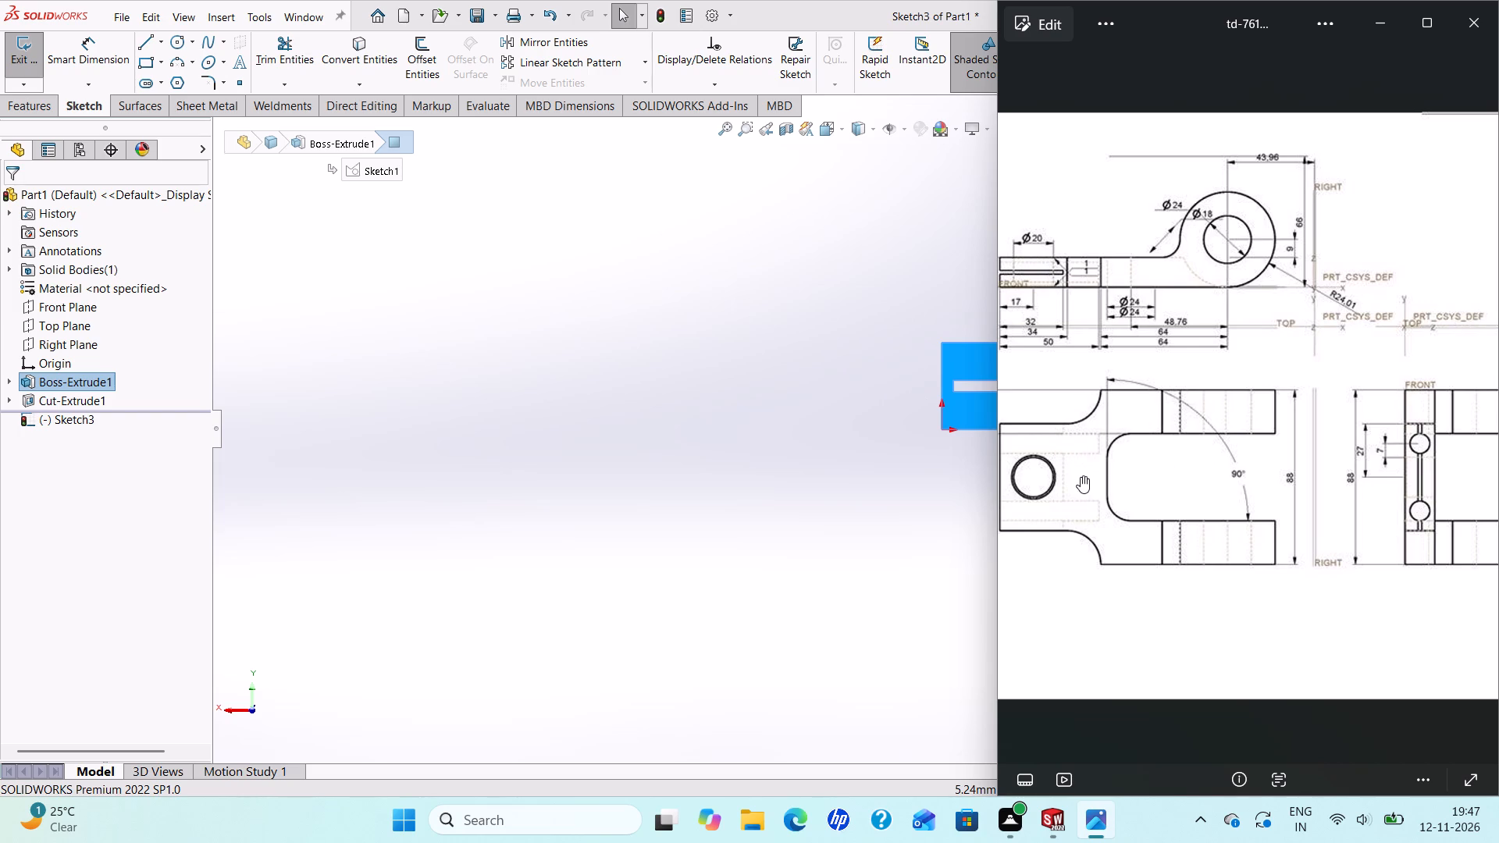
{"action": "scroll", "coordinate": [1084, 495], "scroll_direction": "down", "scroll_amount": 3}
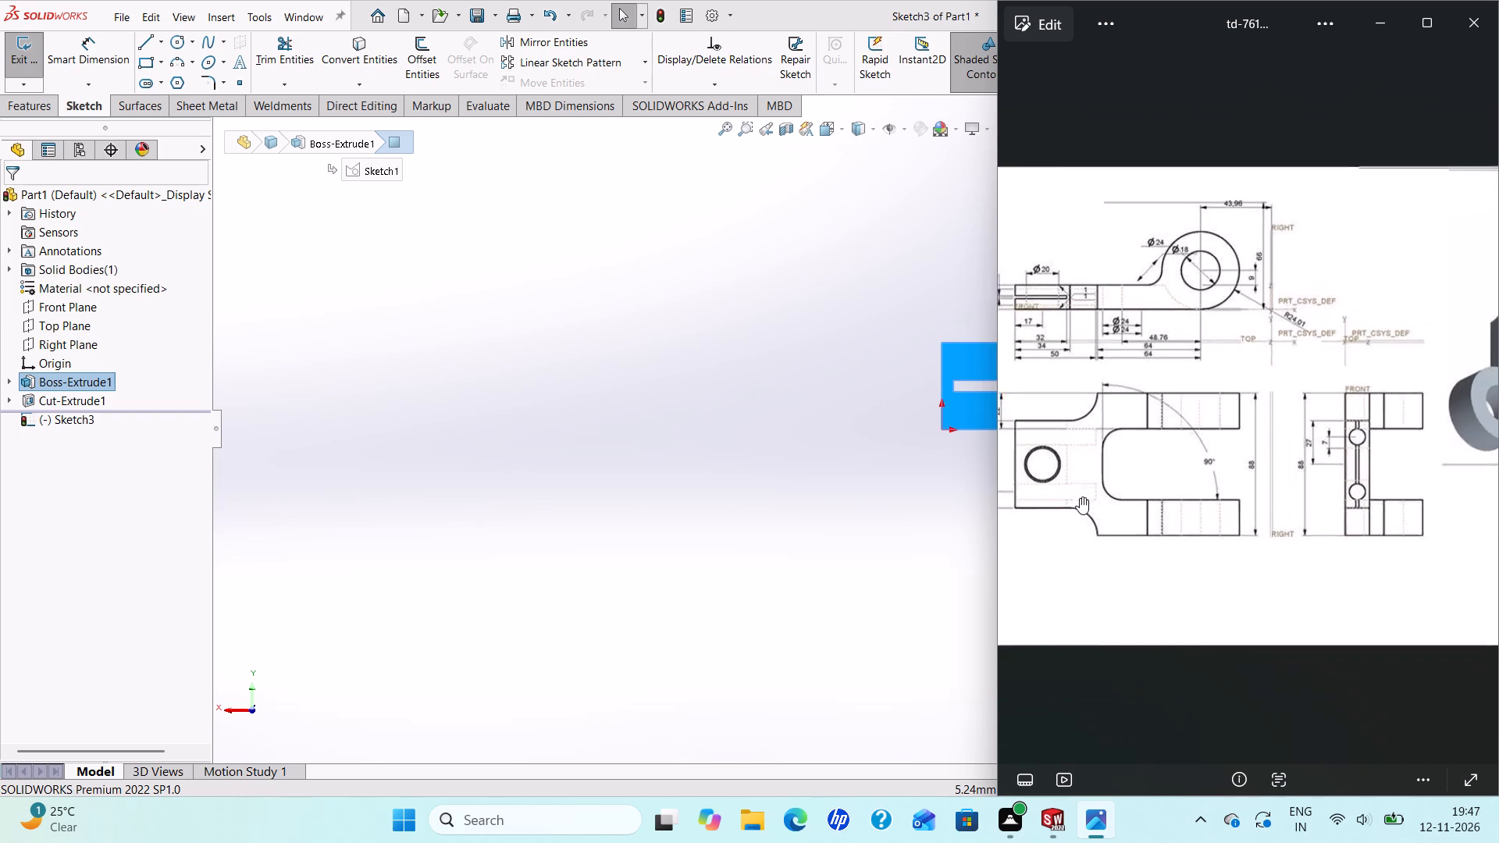
{"action": "scroll", "coordinate": [1095, 471], "scroll_direction": "down", "scroll_amount": 3}
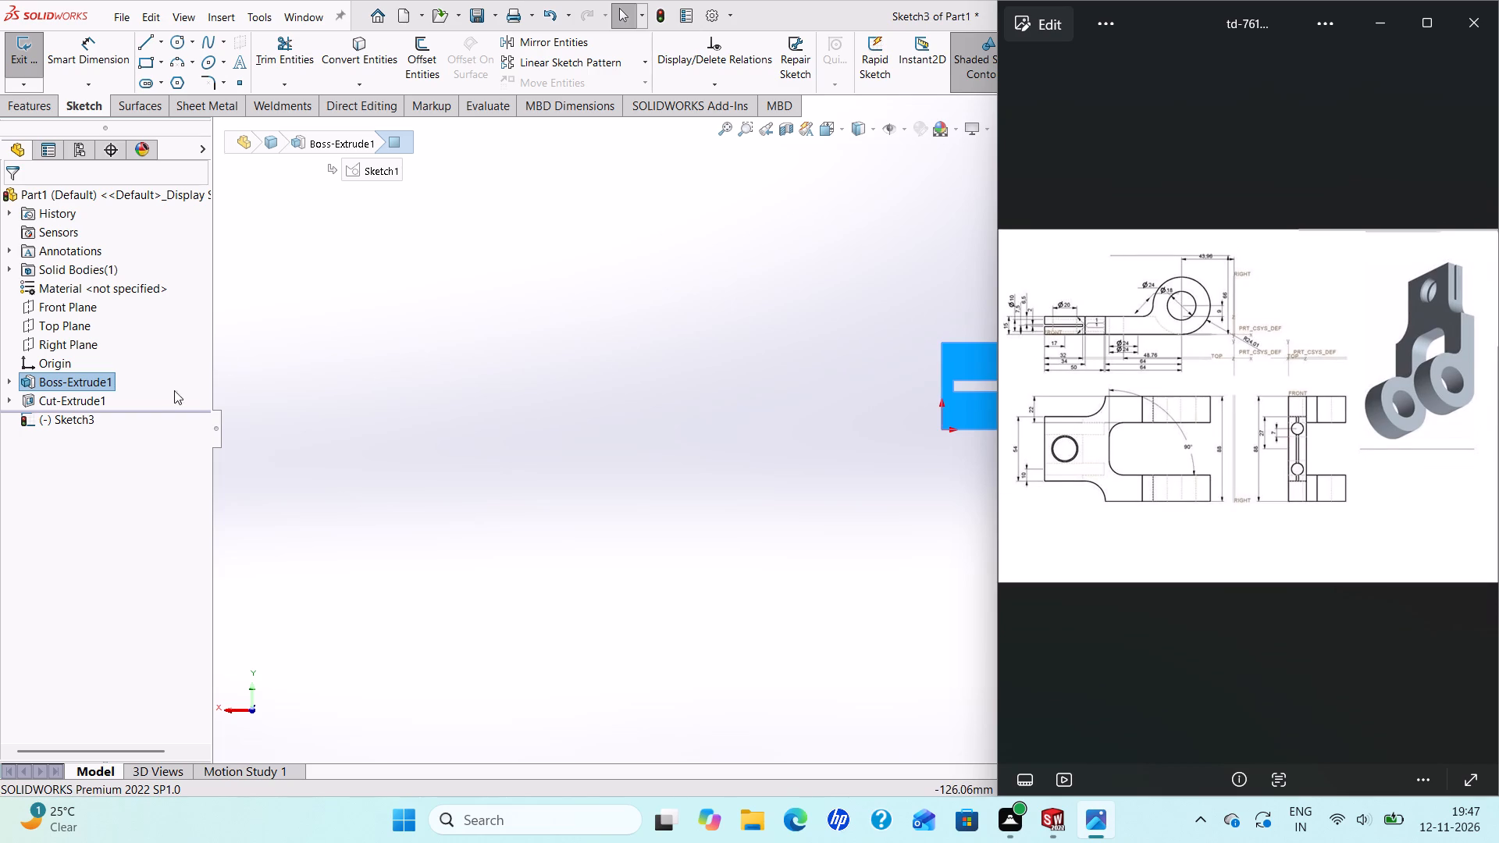
In SOLIDWORKS, undo the new empty sketch on the block's end face.
{"action": "right_click", "coordinate": [67, 386]}
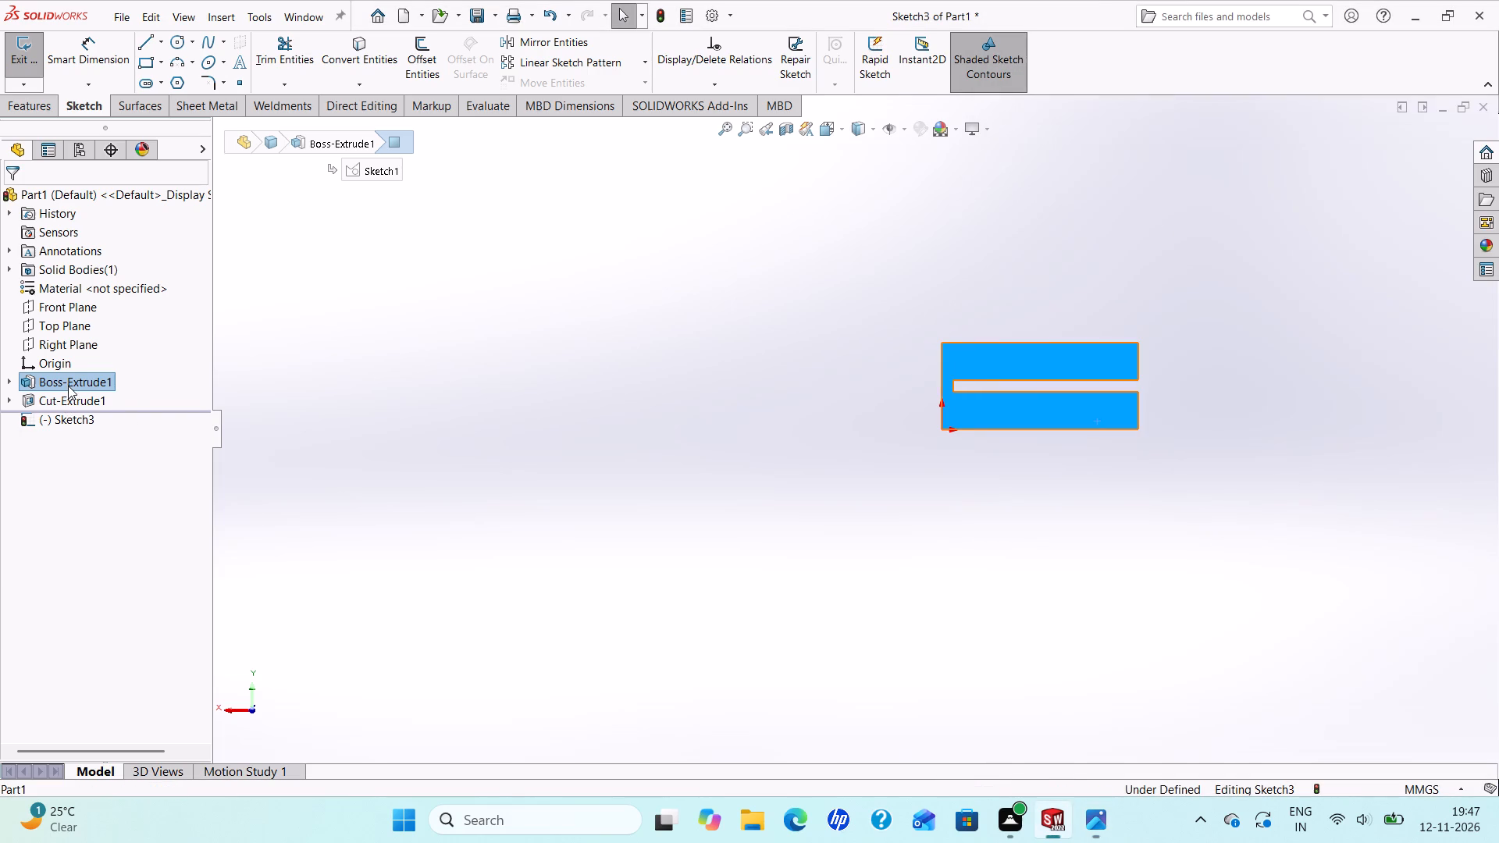
{"action": "key", "text": "Escape"}
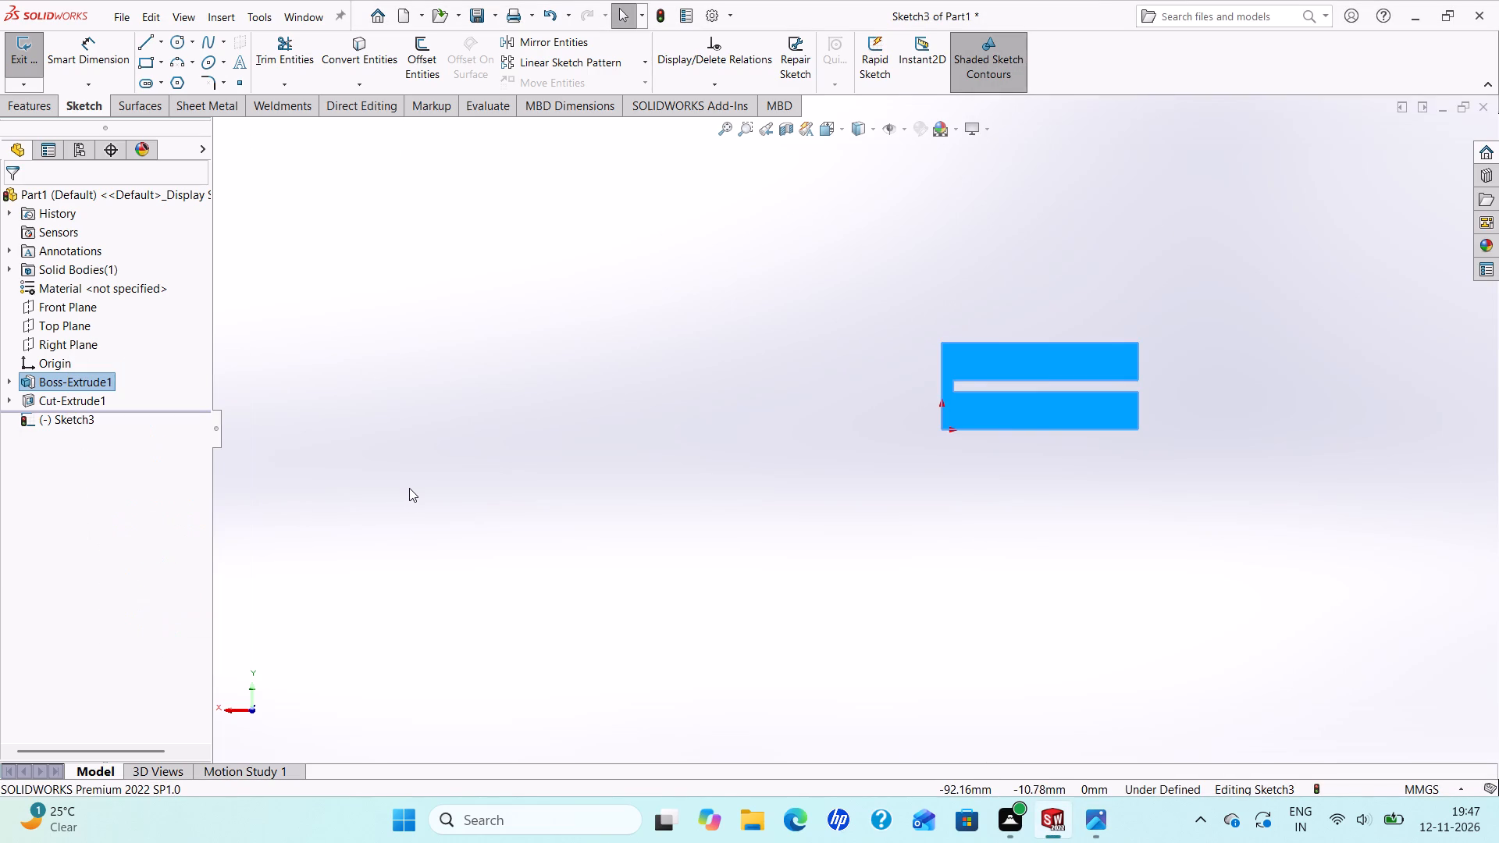
{"action": "key", "text": "ctrl+z"}
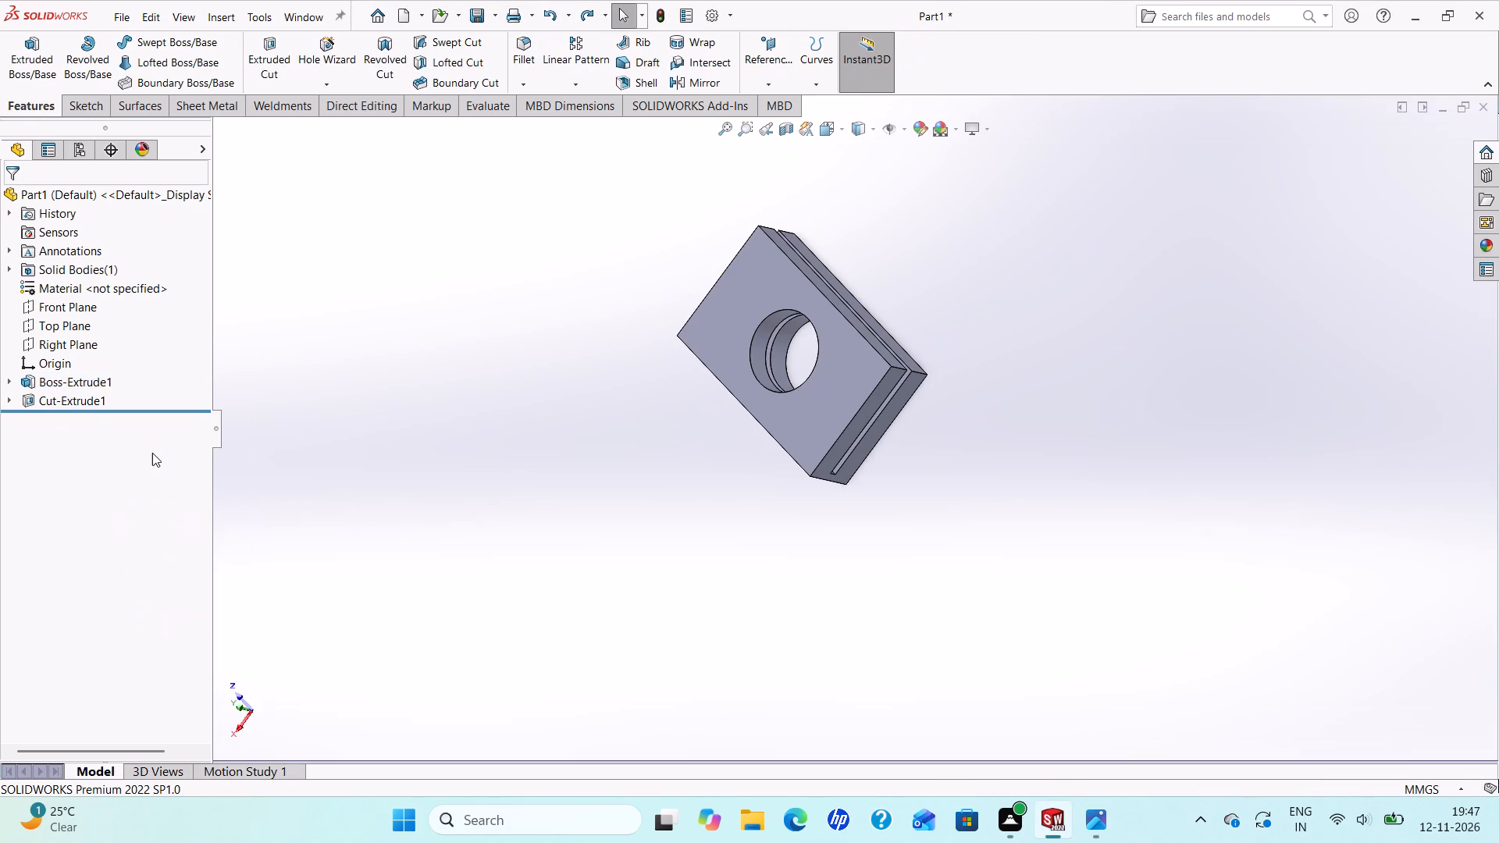
Edit the base extrusion's sketch and set both the upper and lower profile lengths to 50 mm.
{"action": "right_click", "coordinate": [66, 386]}
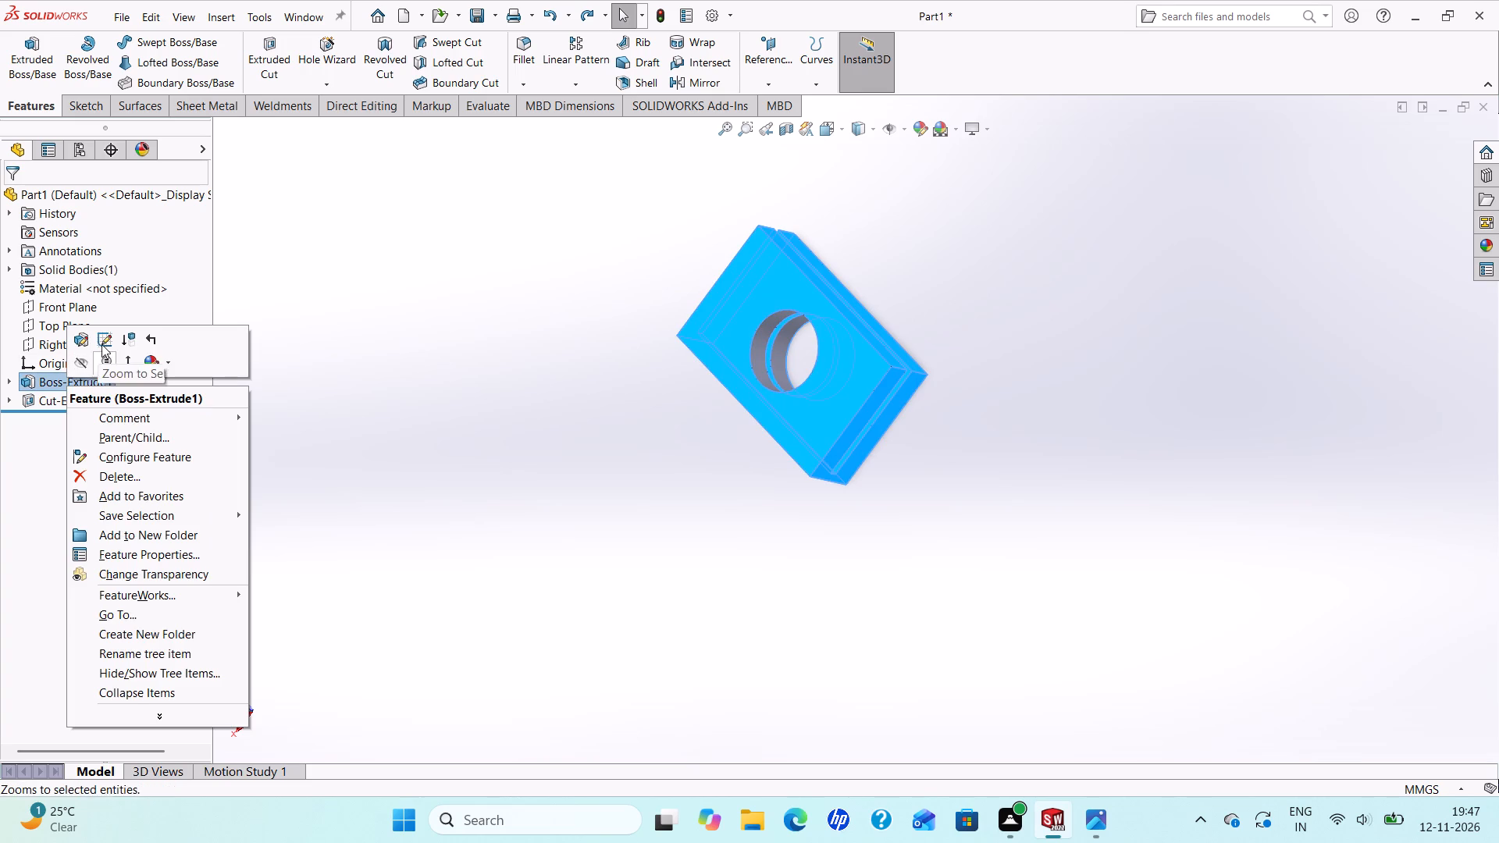
{"action": "left_click", "coordinate": [110, 339]}
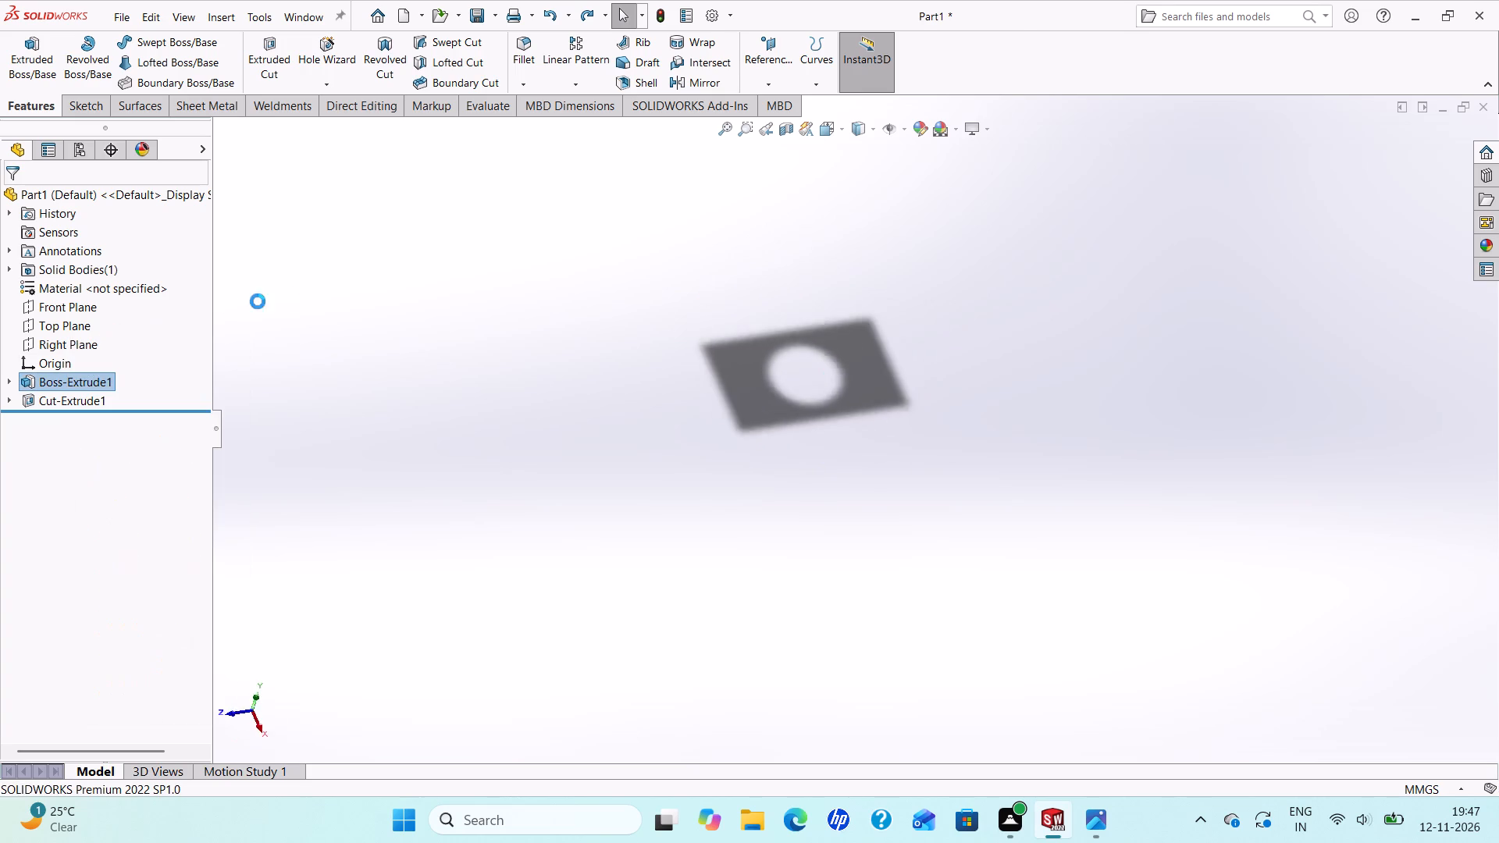
{"action": "scroll", "coordinate": [770, 405], "scroll_direction": "up", "scroll_amount": 1}
{"action": "scroll", "coordinate": [805, 390], "scroll_direction": "down", "scroll_amount": 5}
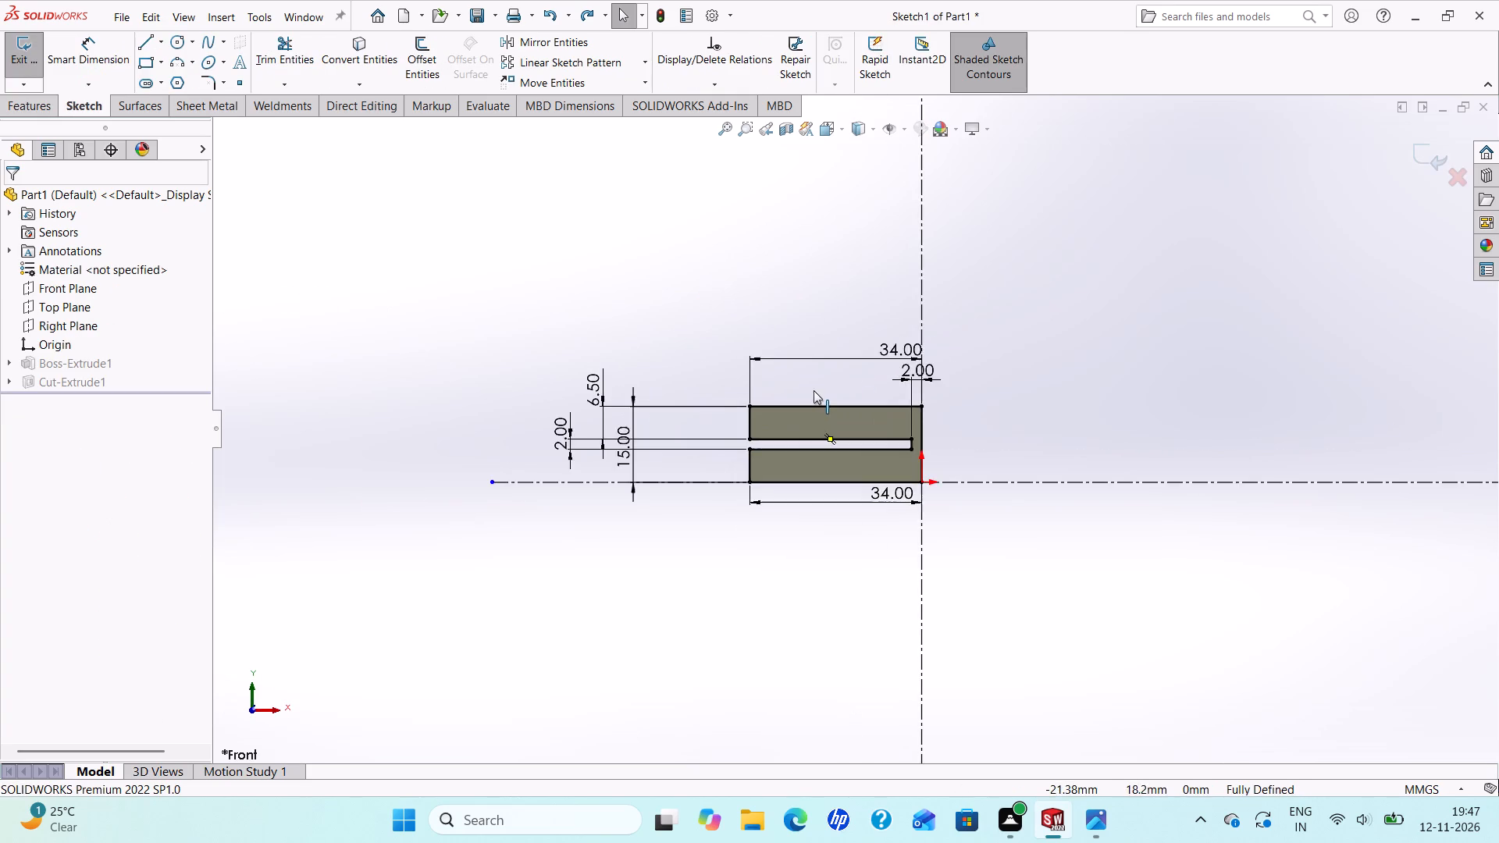
{"action": "left_click", "coordinate": [896, 355]}
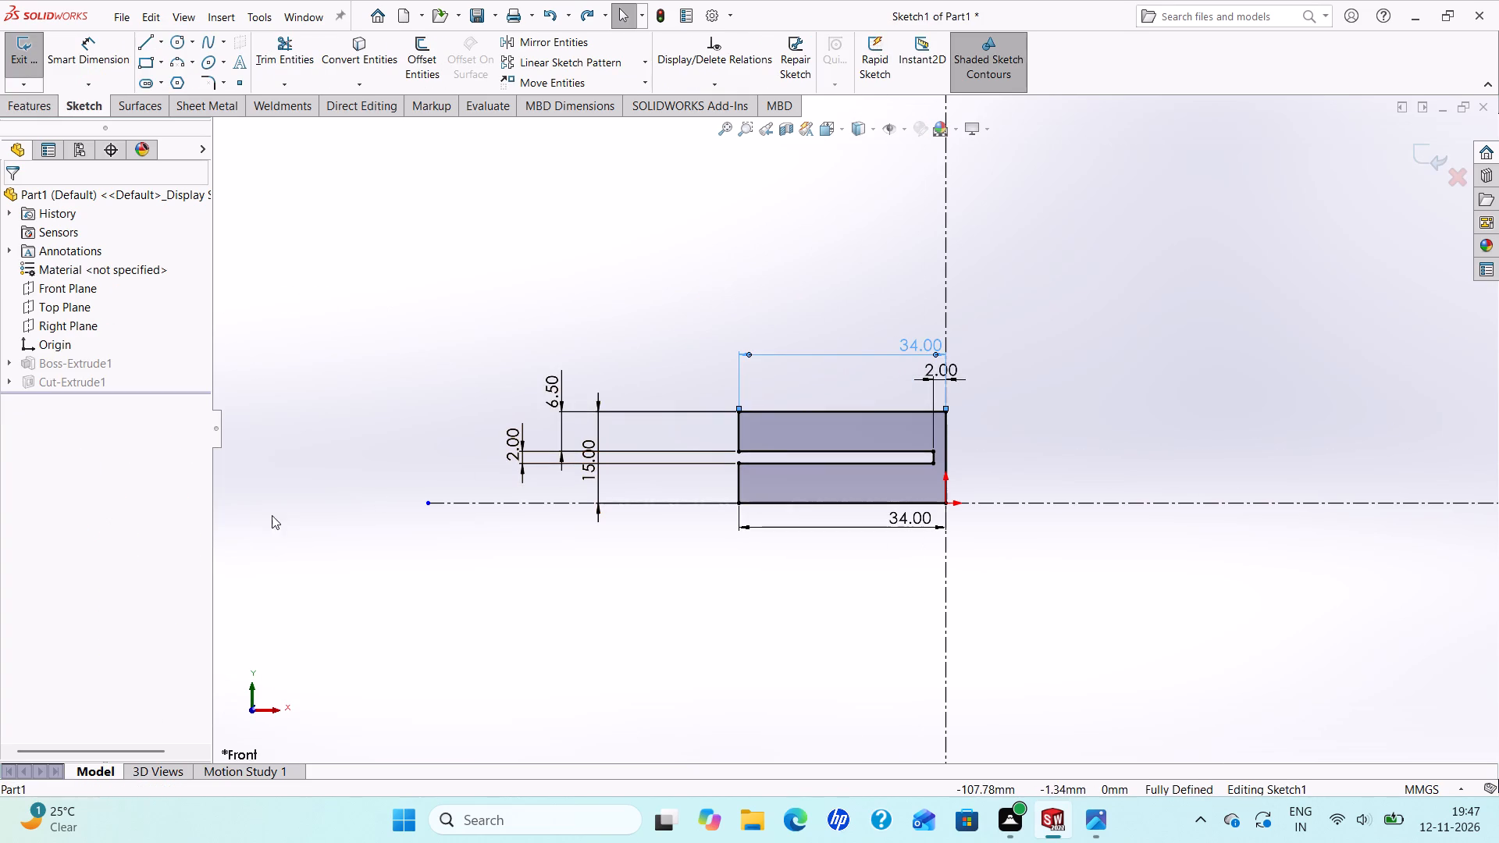
{"action": "left_click_drag", "start_coordinate": [95, 487], "coordinate": [0, 482]}
{"action": "type", "text": "50"}
{"action": "key", "text": "Return"}
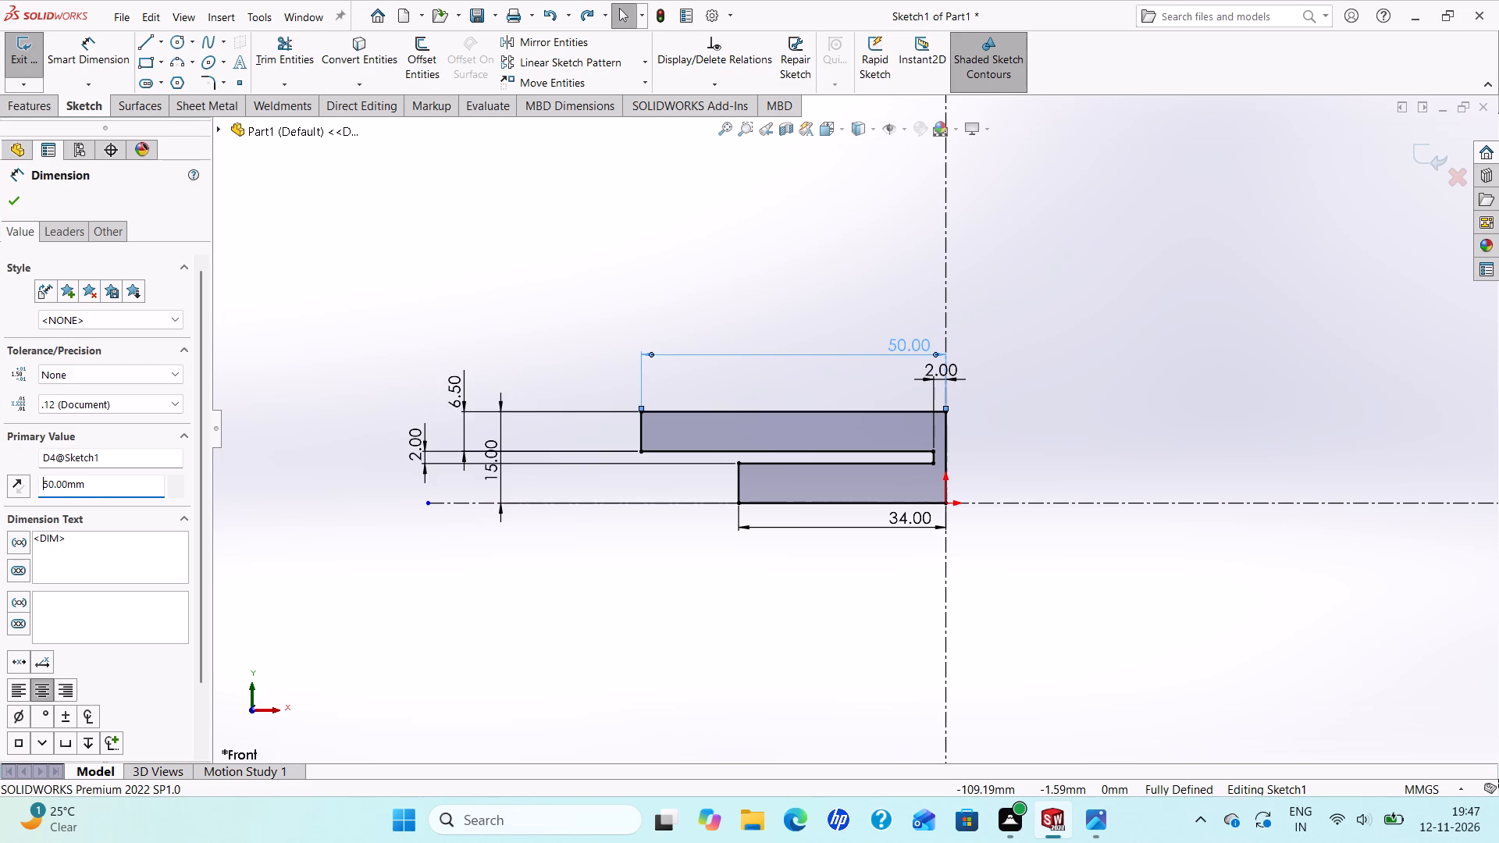
{"action": "left_click", "coordinate": [890, 527]}
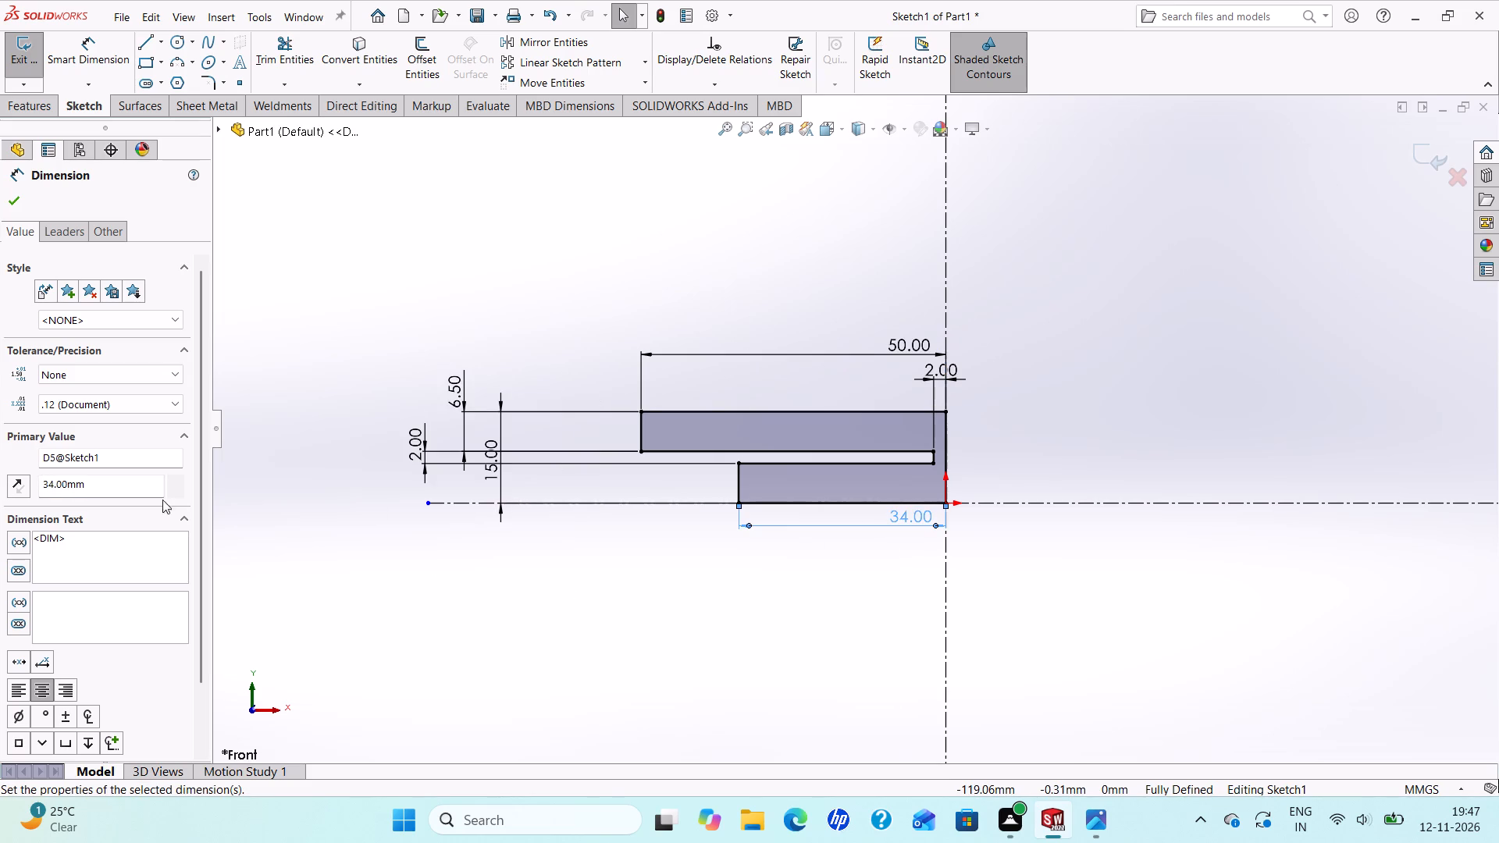
{"action": "left_click_drag", "start_coordinate": [100, 491], "coordinate": [0, 479]}
{"action": "type", "text": "50"}
{"action": "key", "text": "Return"}
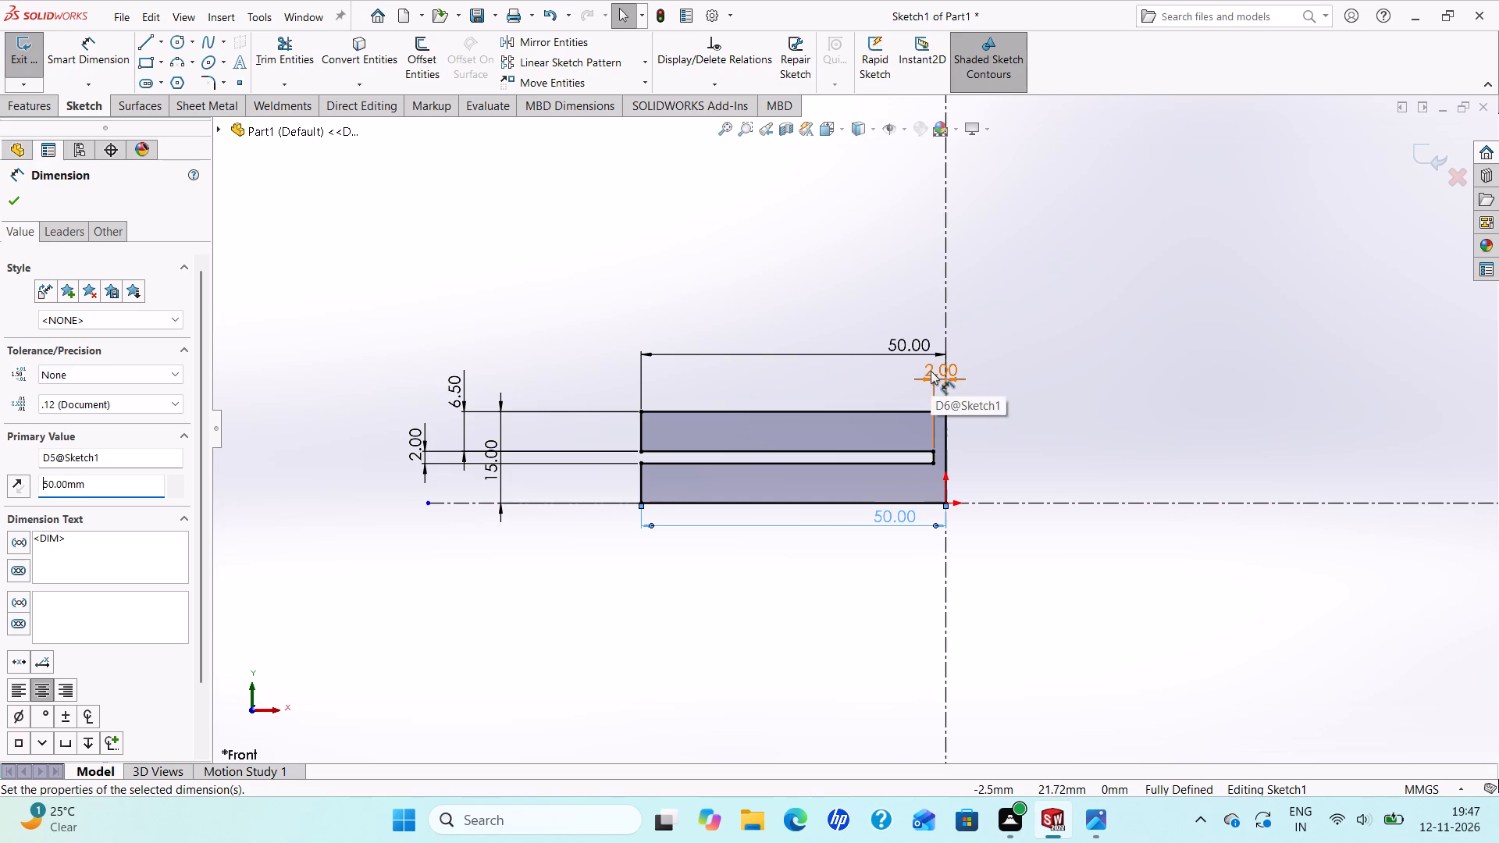
Check the slot depth in the Photos drawing, then delete the 2 mm dimension between the slot's closed end and the profile edge in SOLIDWORKS.
{"action": "left_click", "coordinate": [931, 371]}
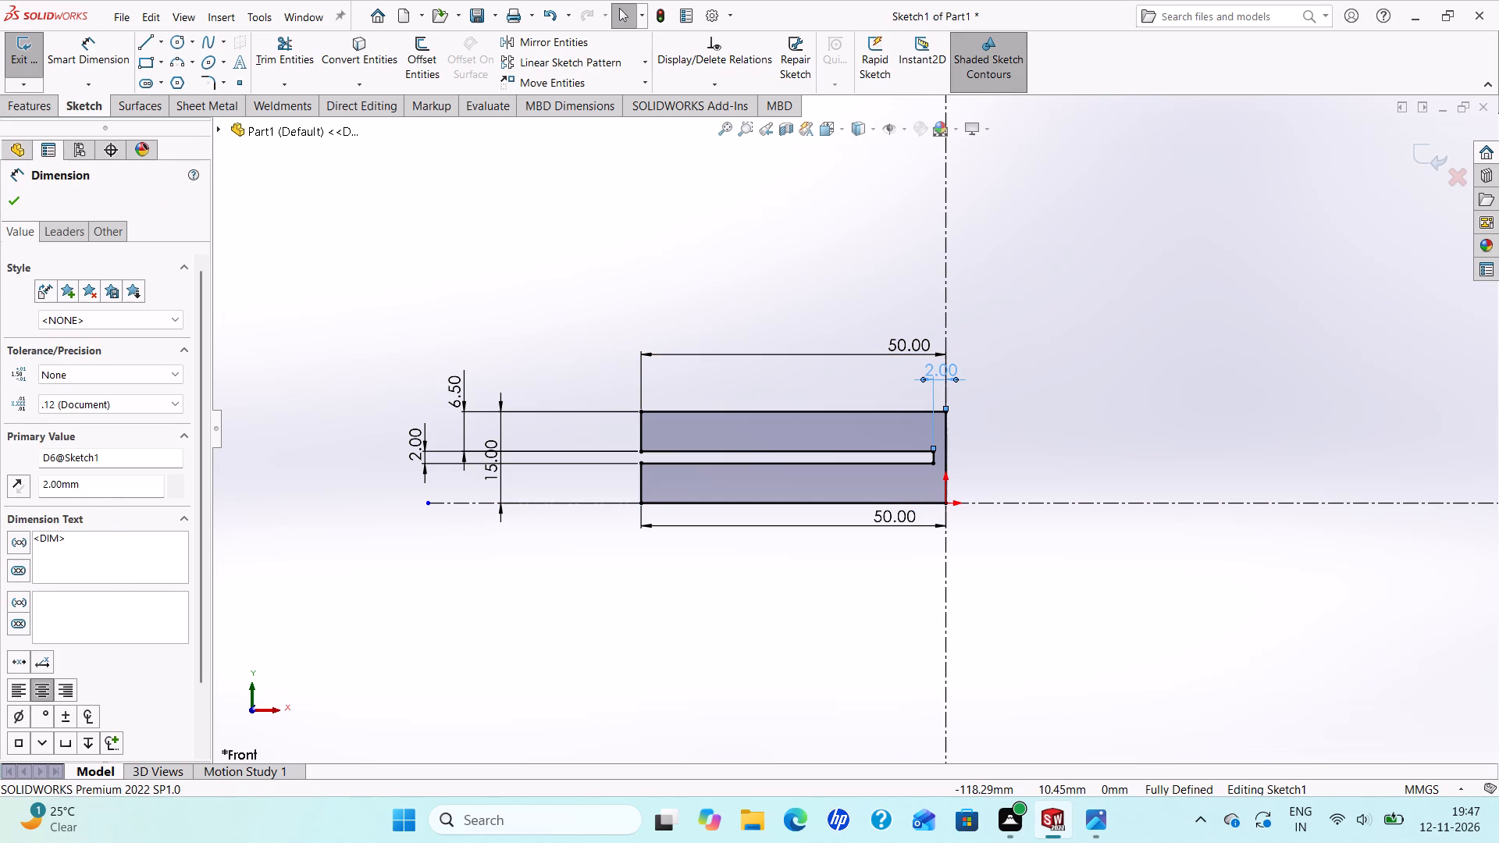
{"action": "left_click_drag", "start_coordinate": [91, 486], "coordinate": [0, 493]}
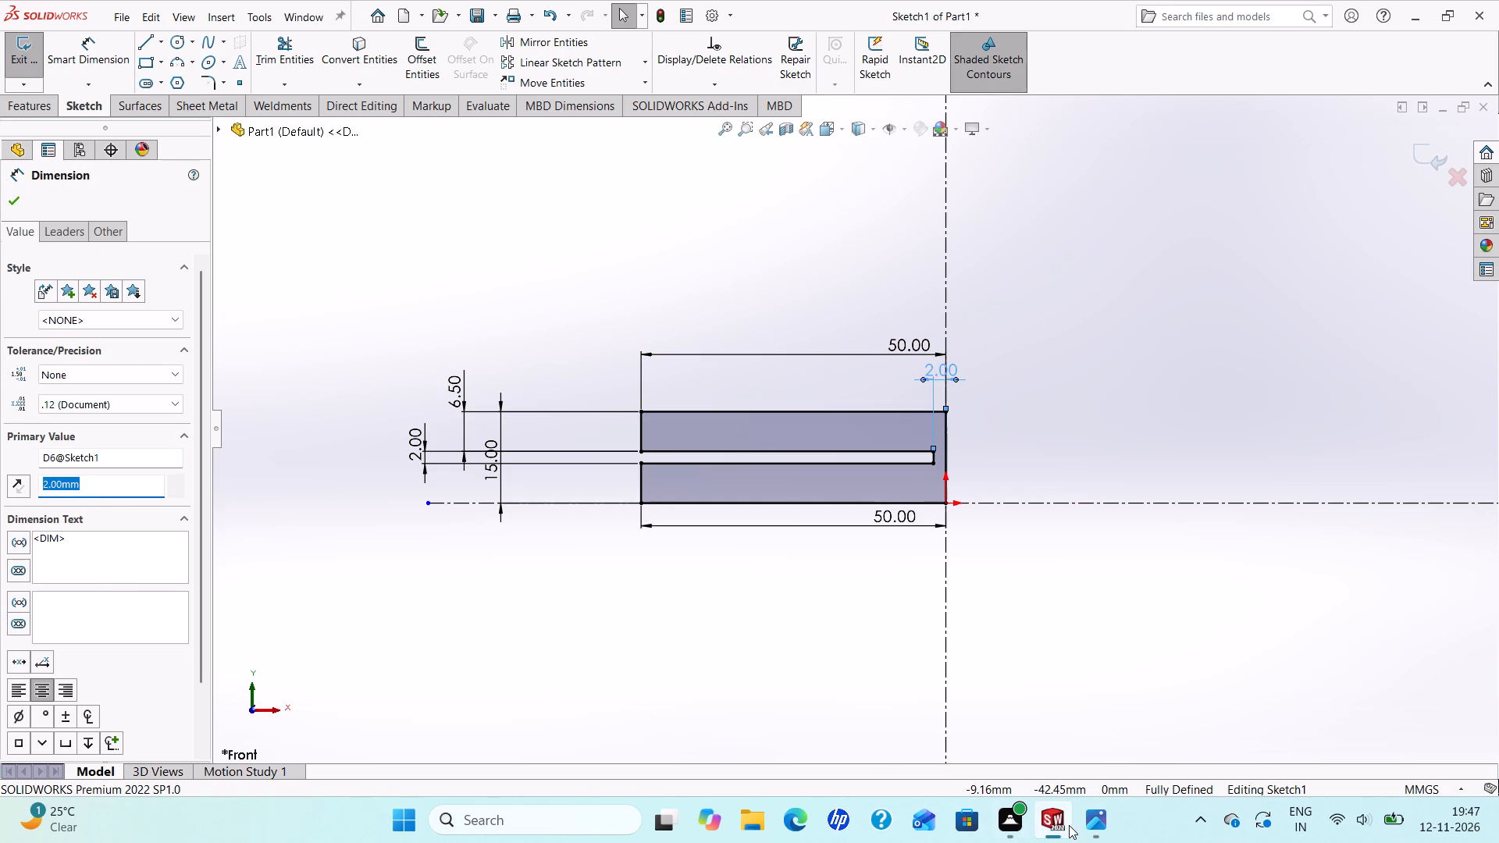
{"action": "left_click", "coordinate": [1087, 820]}
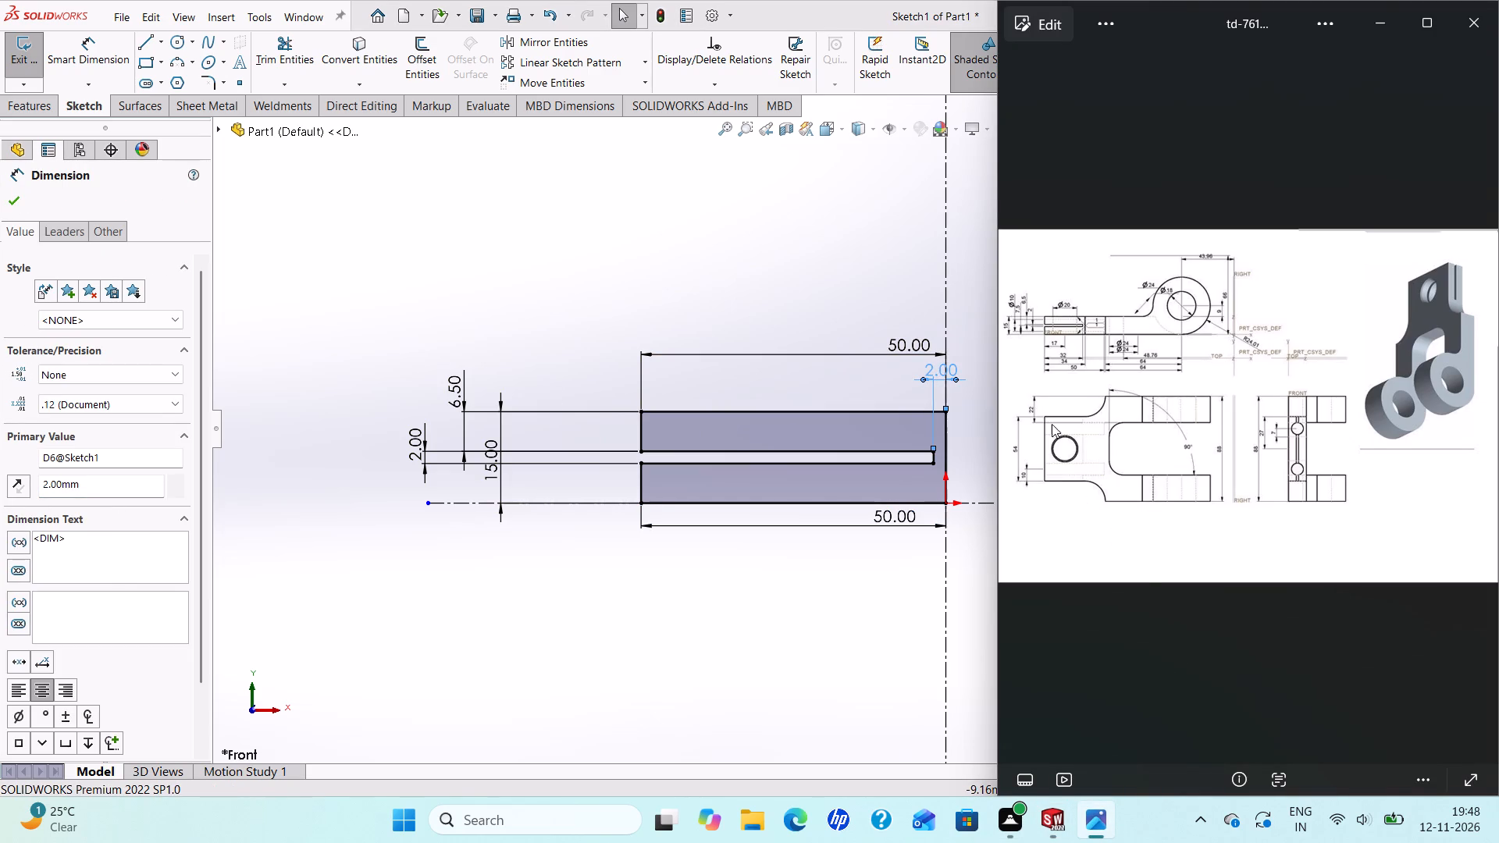
{"action": "scroll", "coordinate": [1056, 389], "scroll_direction": "up", "scroll_amount": 3}
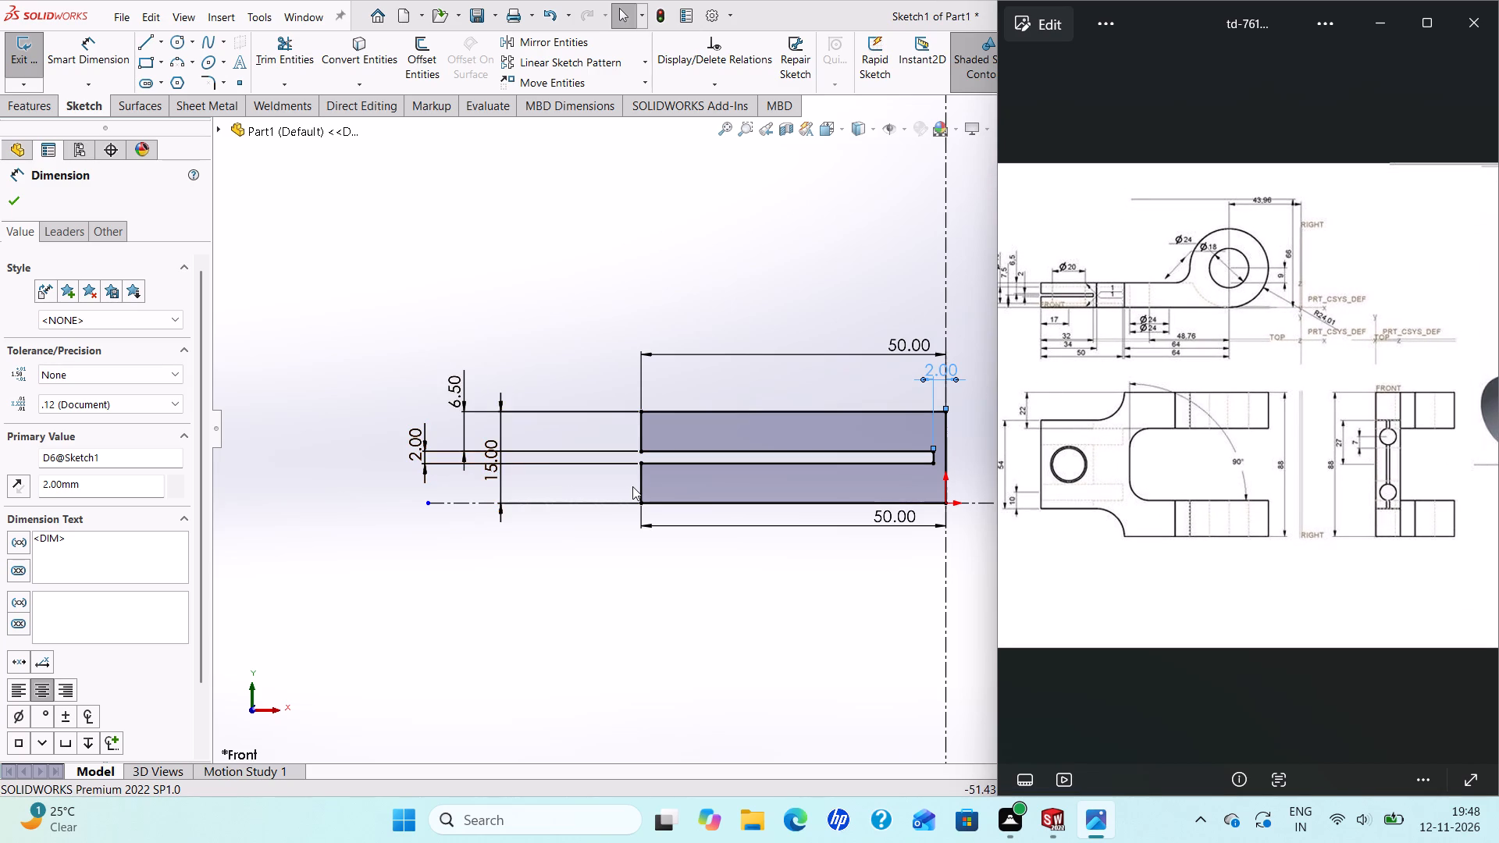
{"action": "key", "text": "Escape"}
{"action": "left_click", "coordinate": [535, 376]}
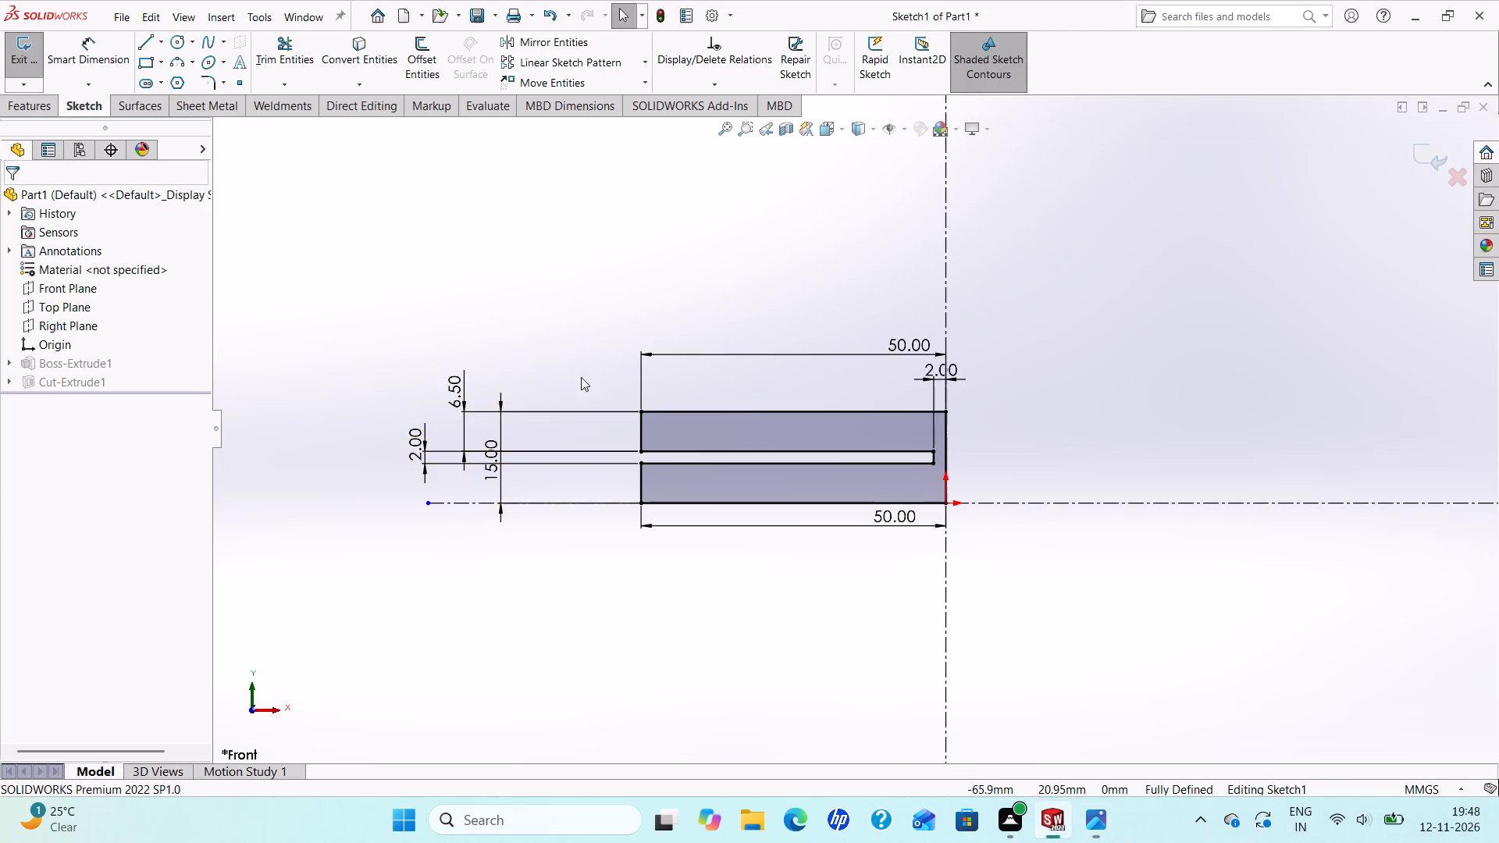
{"action": "left_click", "coordinate": [928, 380]}
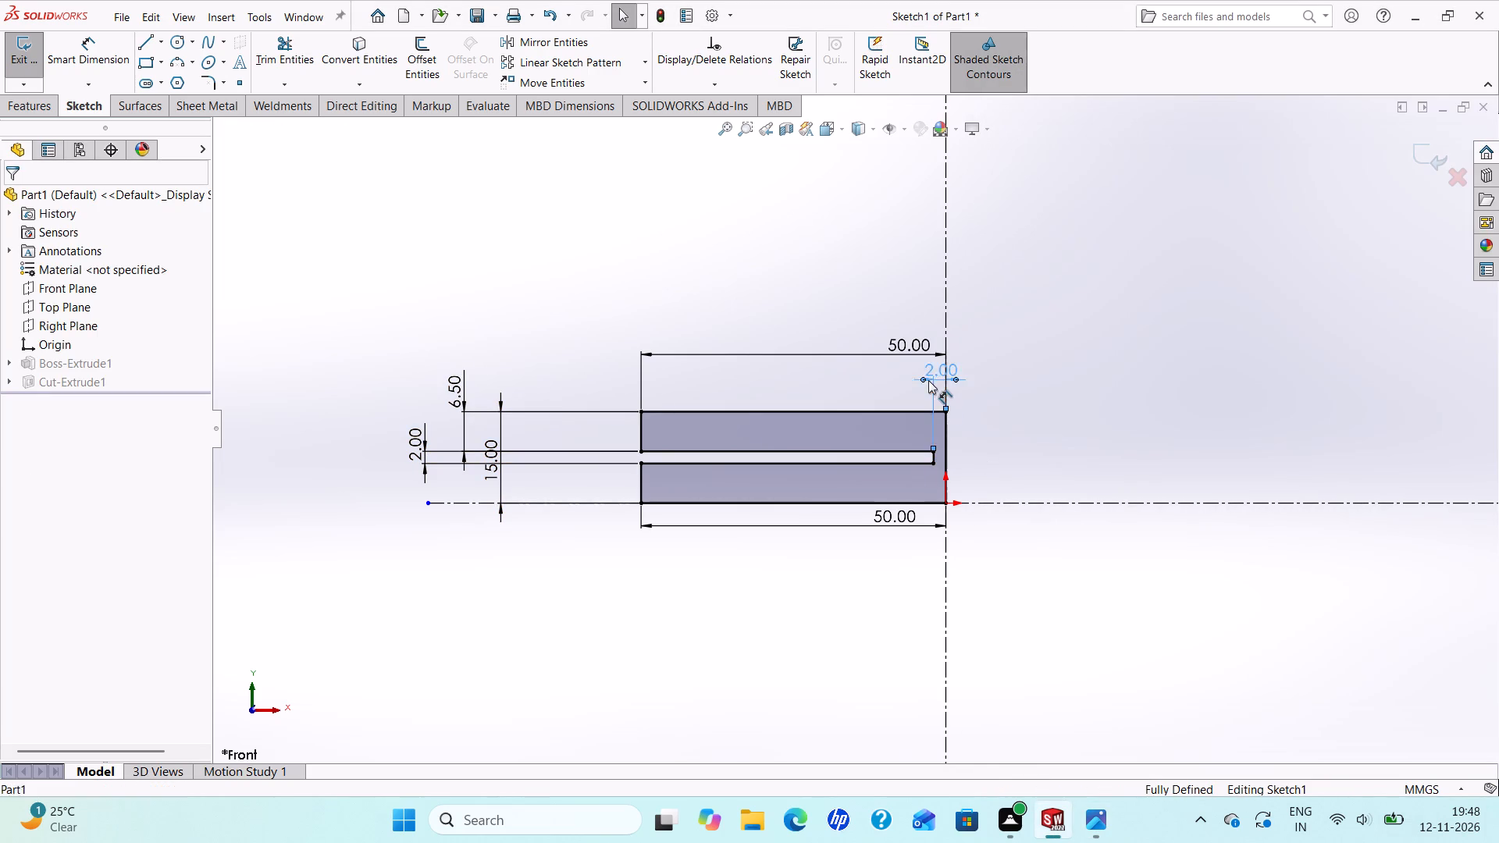
{"action": "key", "text": "Delete"}
Dimension the slot's depth from the profile's open end to its closed end as 32 mm and exit the sketch.
{"action": "left_click", "coordinate": [100, 49]}
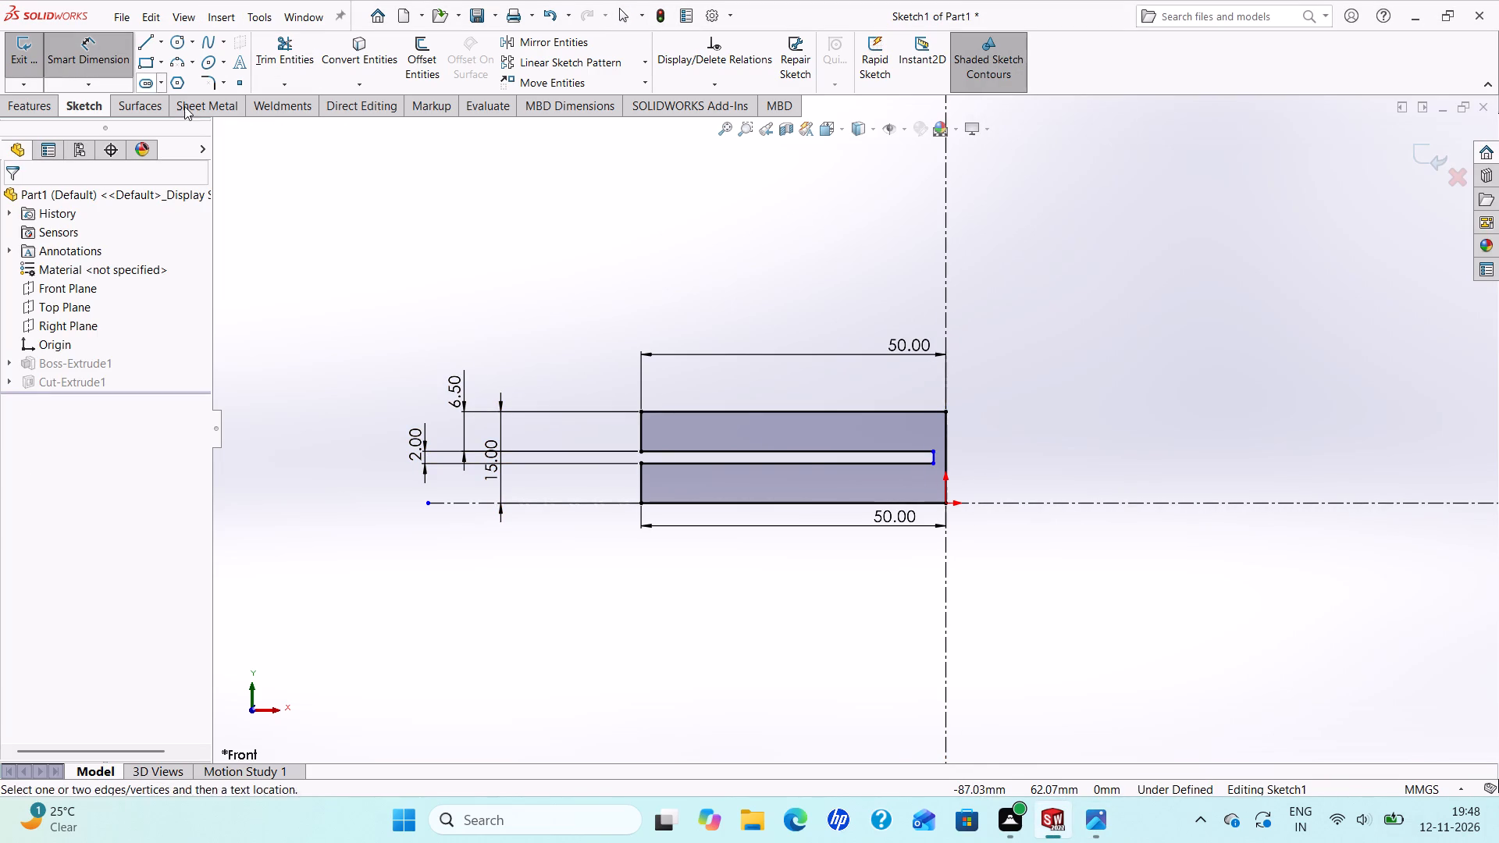
{"action": "scroll", "coordinate": [931, 457], "scroll_direction": "down", "scroll_amount": 3}
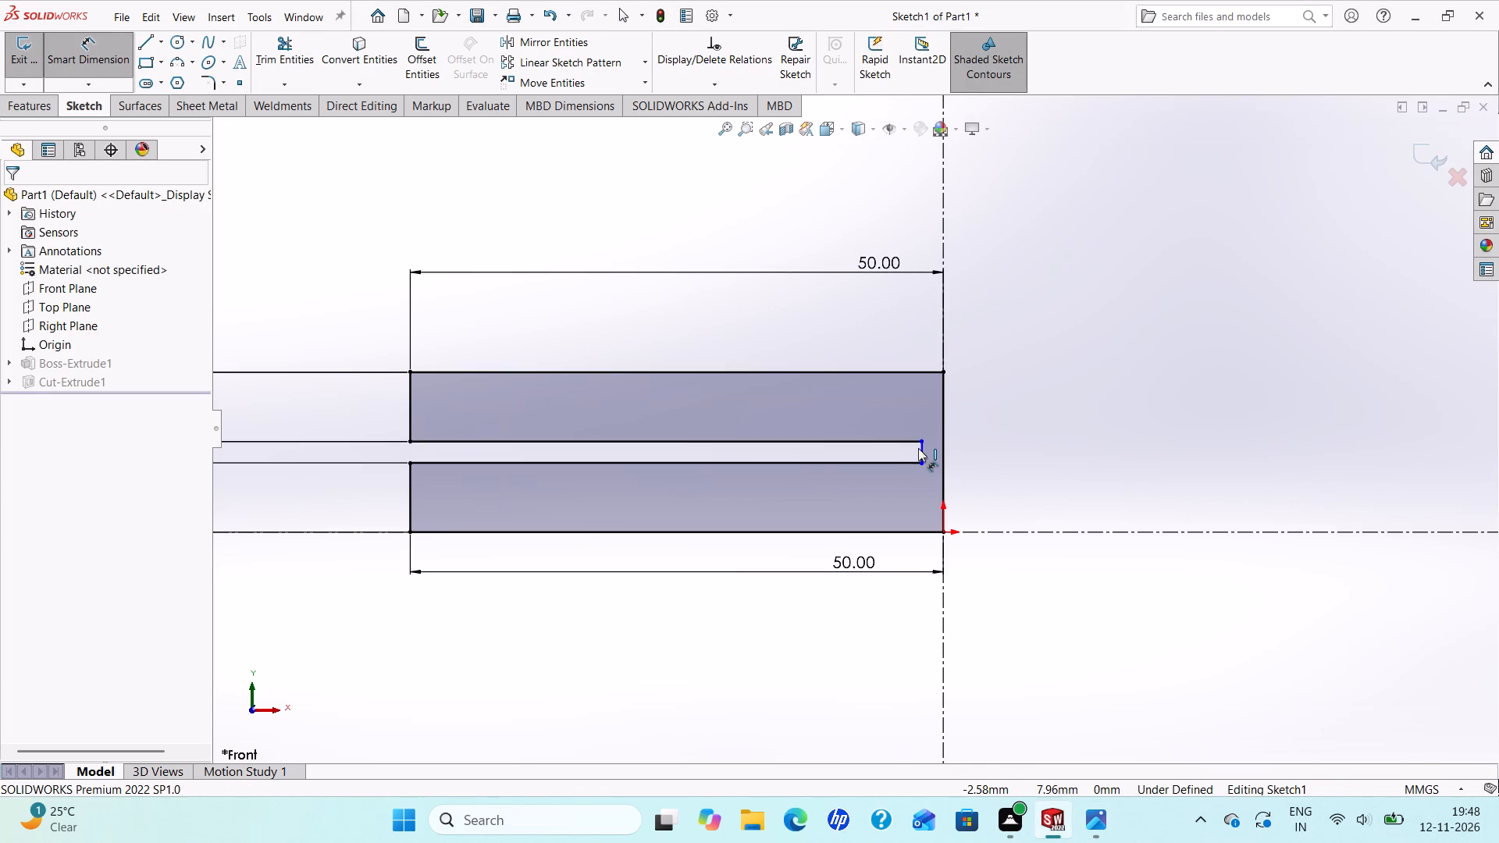
{"action": "left_click", "coordinate": [918, 448]}
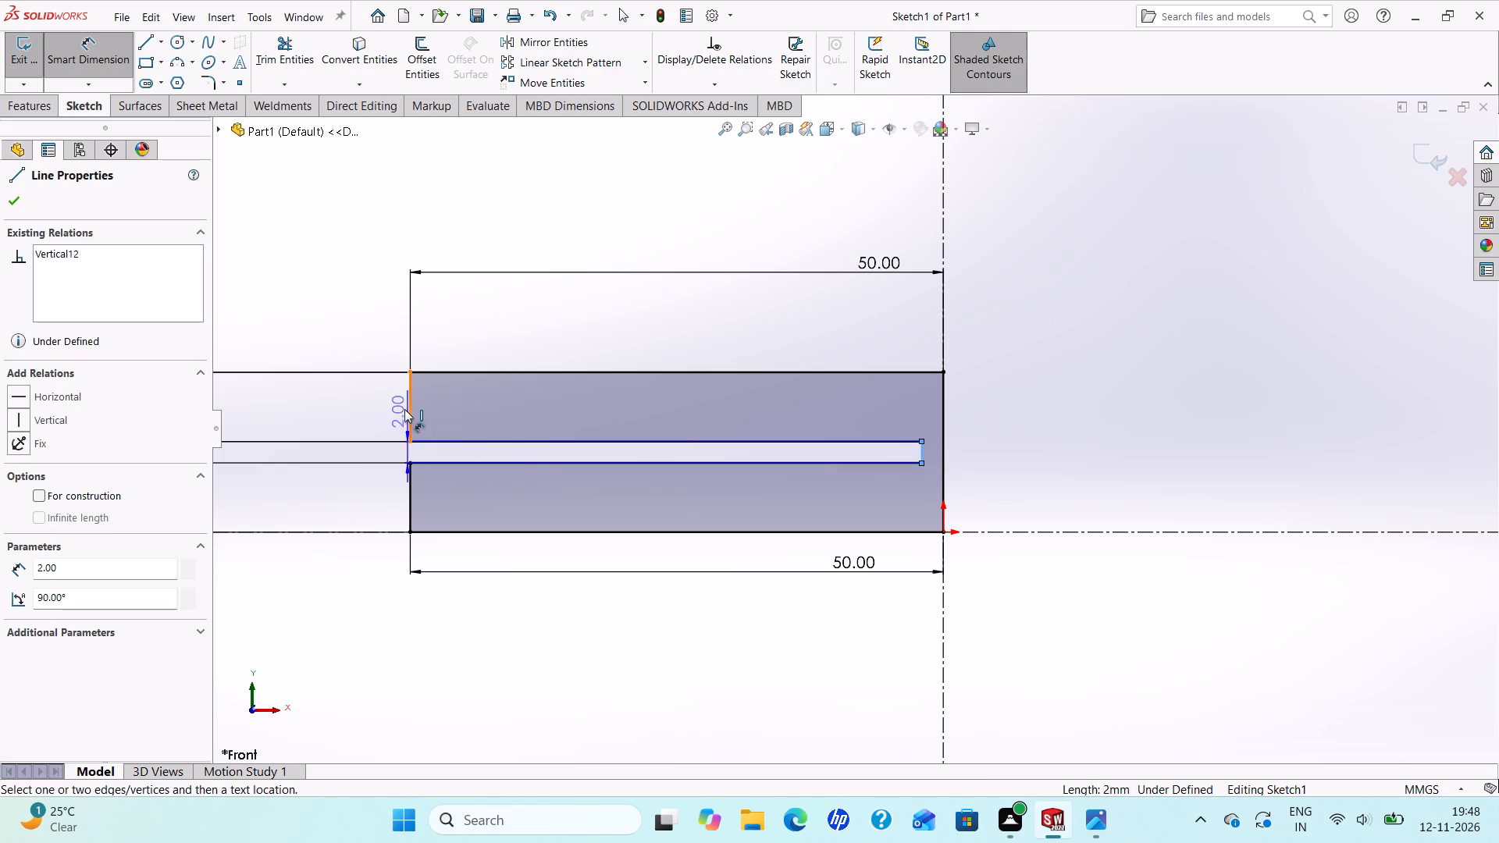
{"action": "left_click", "coordinate": [410, 409]}
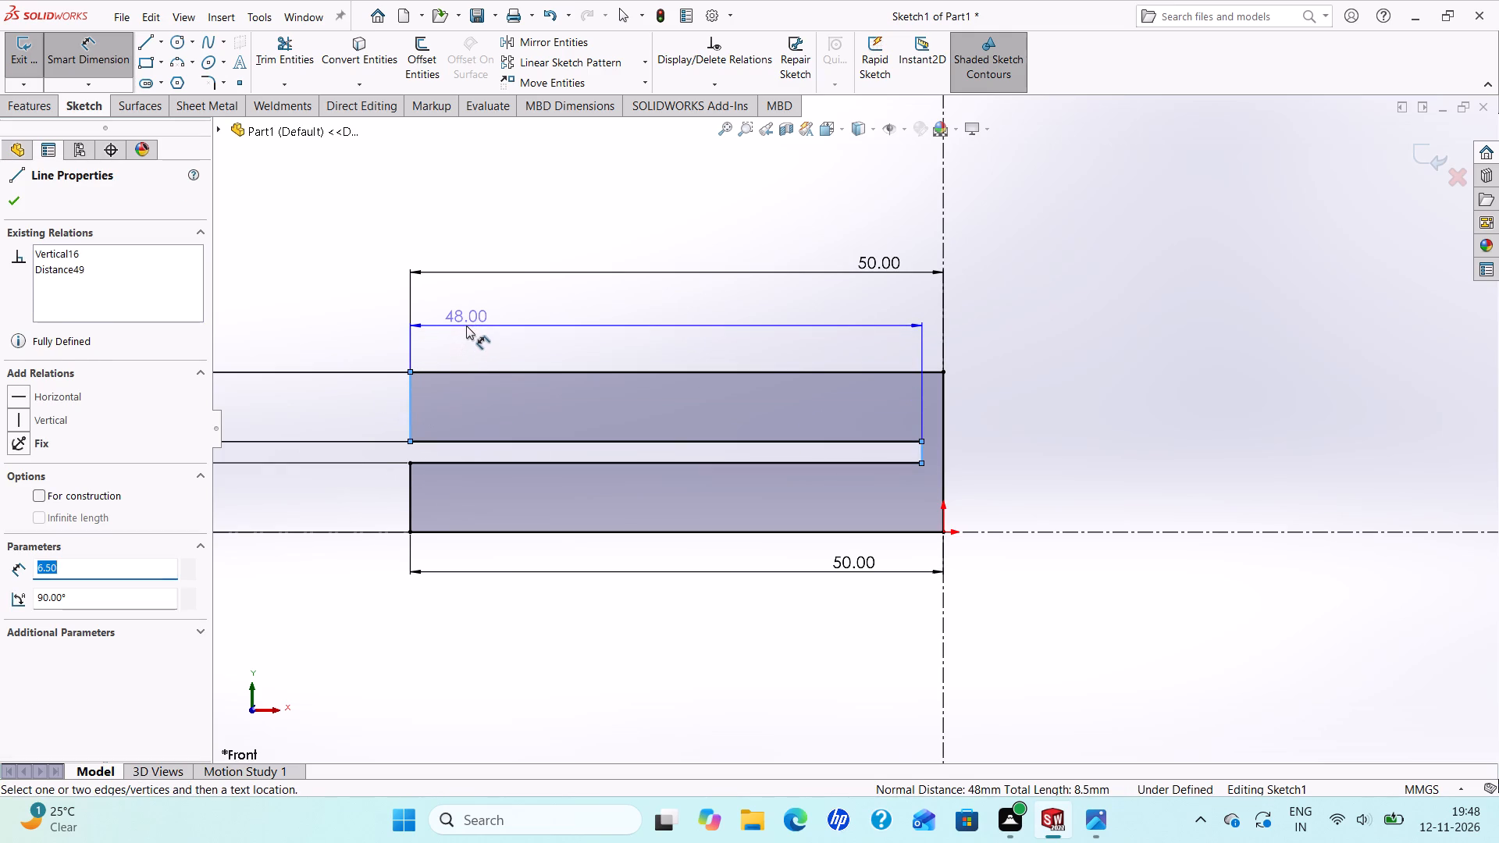
{"action": "left_click", "coordinate": [466, 325]}
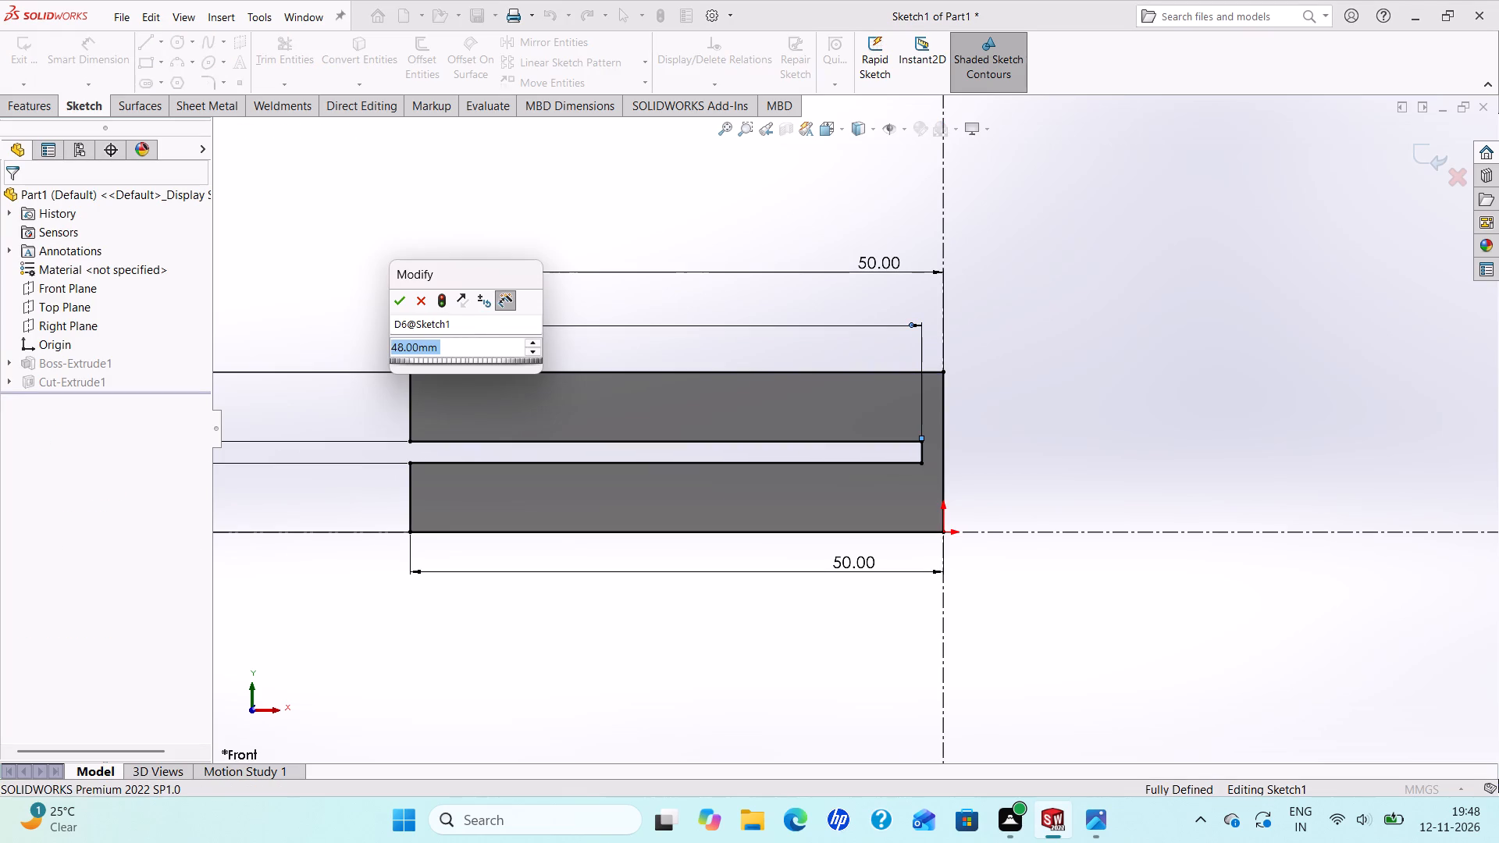
{"action": "type", "text": "32"}
{"action": "key", "text": "Return"}
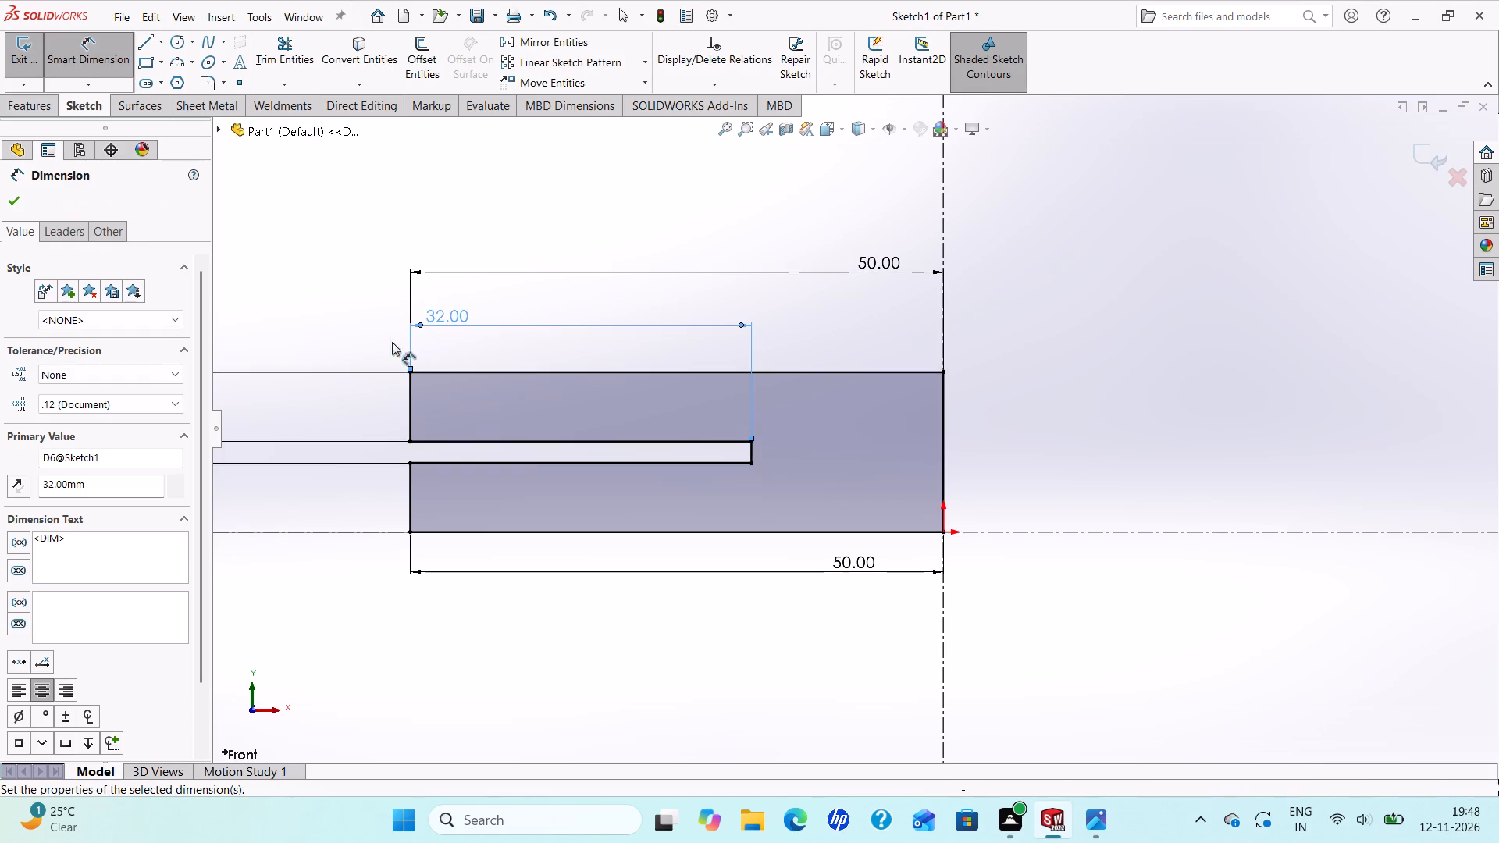
{"action": "left_click", "coordinate": [16, 201]}
{"action": "scroll", "coordinate": [495, 459], "scroll_direction": "up", "scroll_amount": 2}
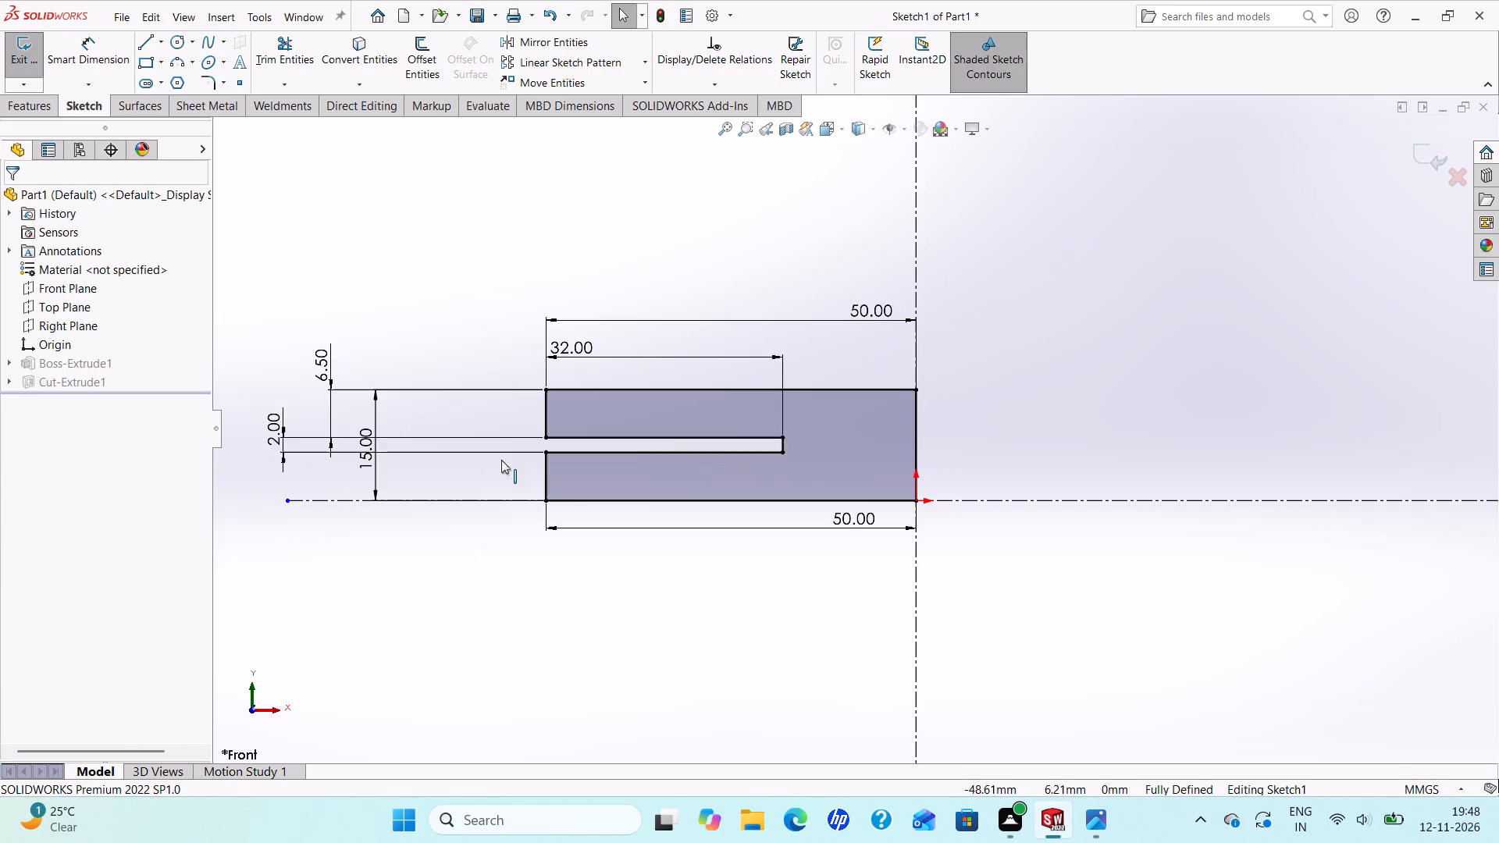
{"action": "scroll", "coordinate": [778, 518], "scroll_direction": "down", "scroll_amount": 1}
{"action": "left_click", "coordinate": [20, 61]}
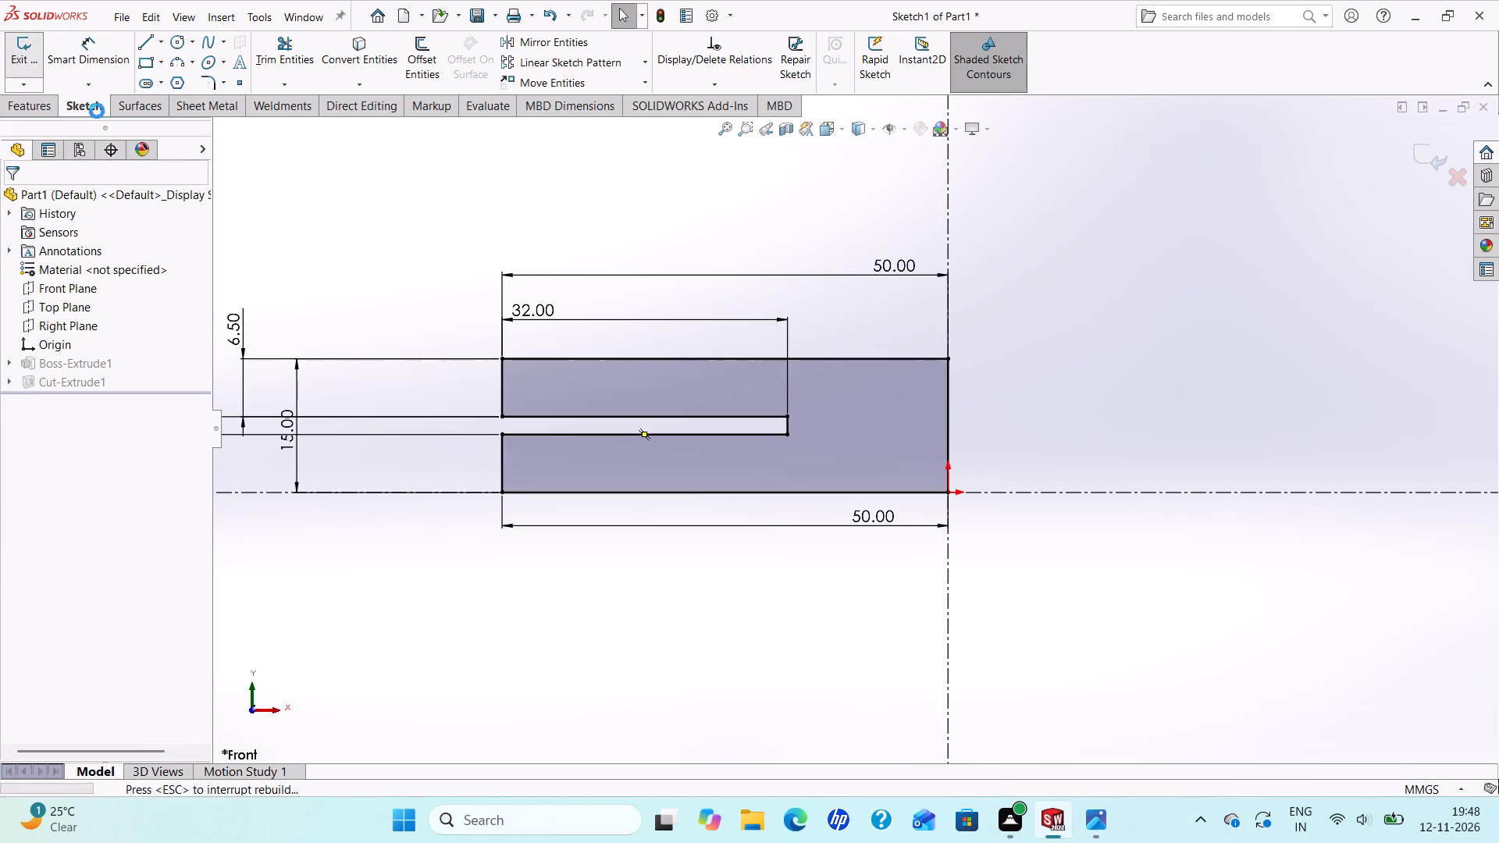
Inspect the rebuilt block from several sides, examining the slot and the shank hole.
{"action": "middle_click_drag", "start_coordinate": [584, 480], "coordinate": [762, 191]}
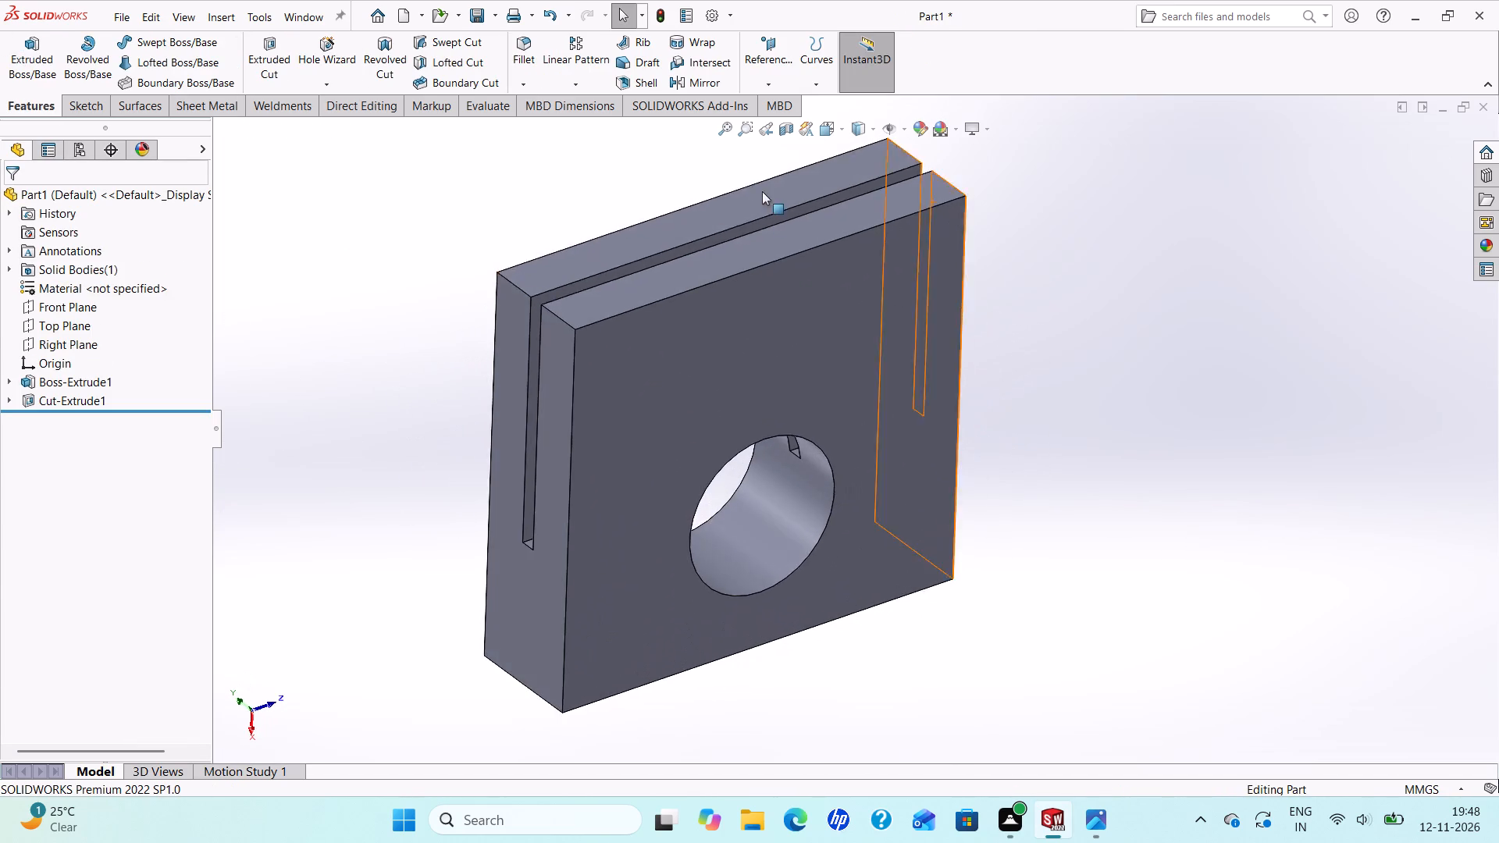
{"action": "scroll", "coordinate": [764, 361], "scroll_direction": "up", "scroll_amount": 2}
{"action": "middle_click_drag", "start_coordinate": [785, 467], "coordinate": [767, 356]}
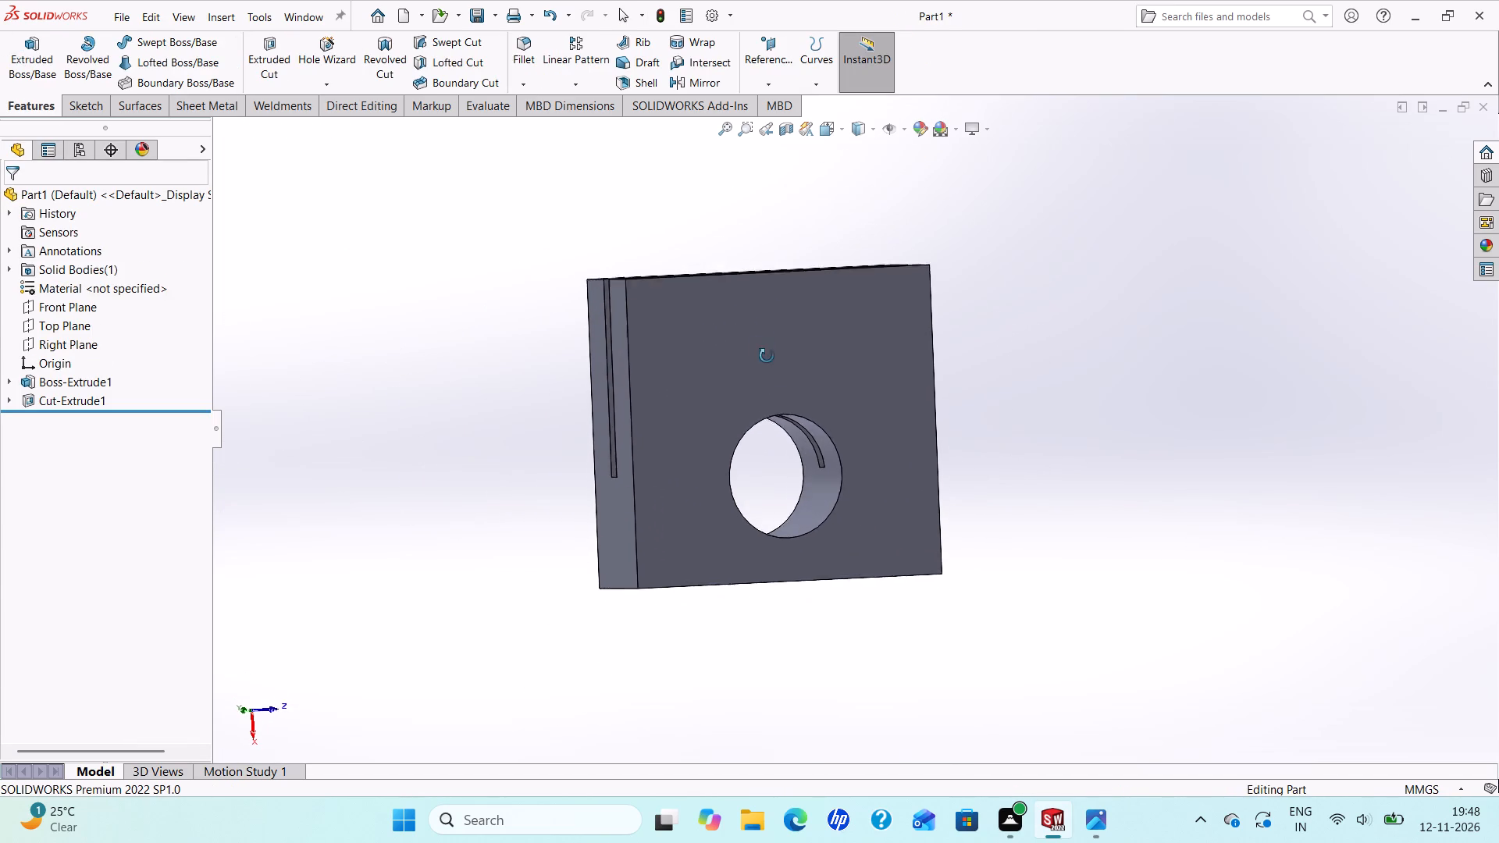
{"action": "middle_click_drag", "start_coordinate": [767, 356], "coordinate": [884, 565]}
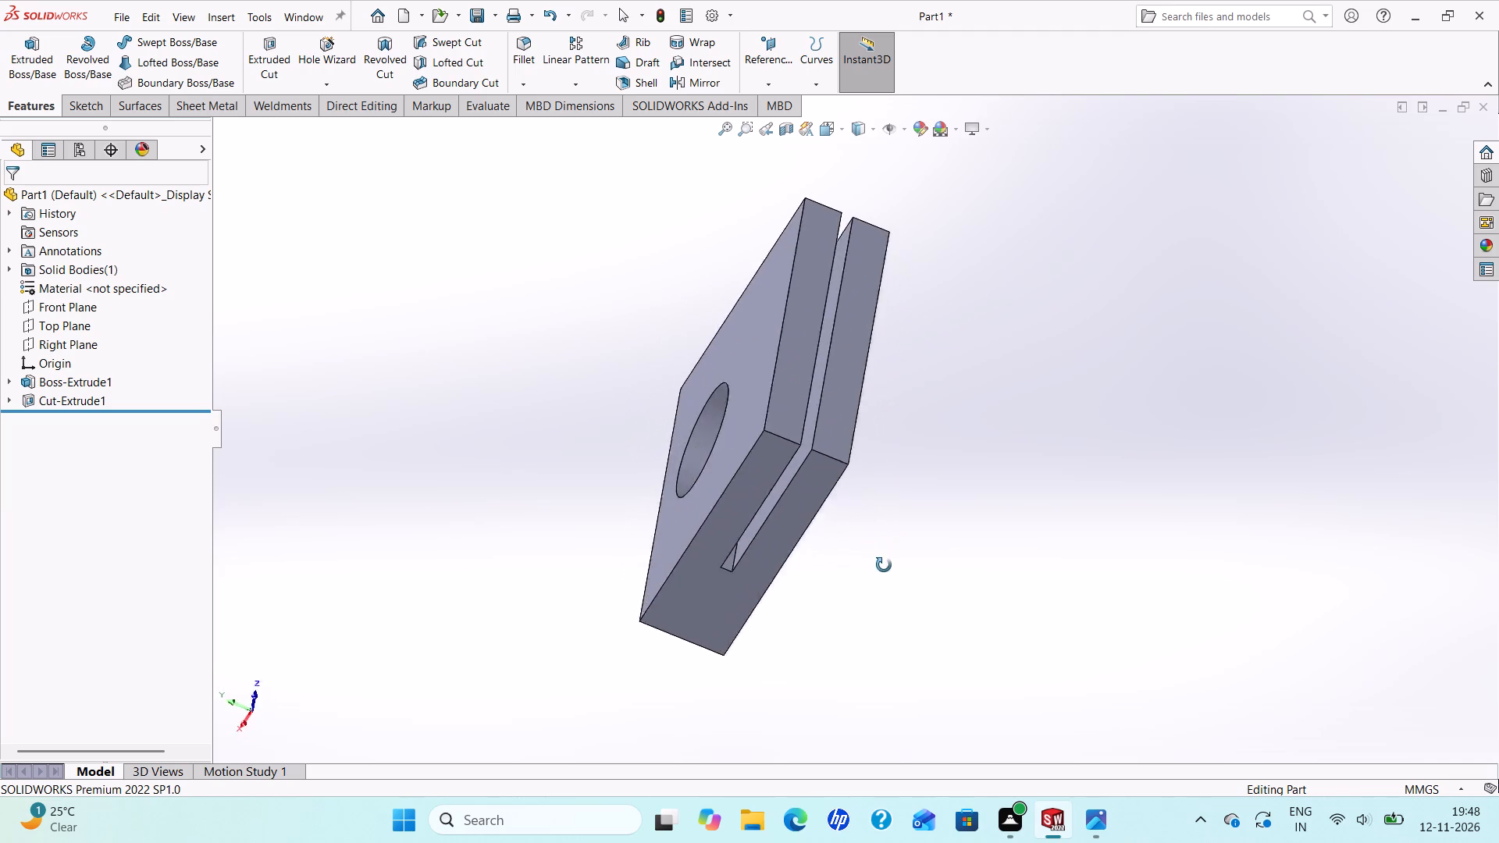
{"action": "middle_click_drag", "start_coordinate": [884, 565], "coordinate": [844, 438]}
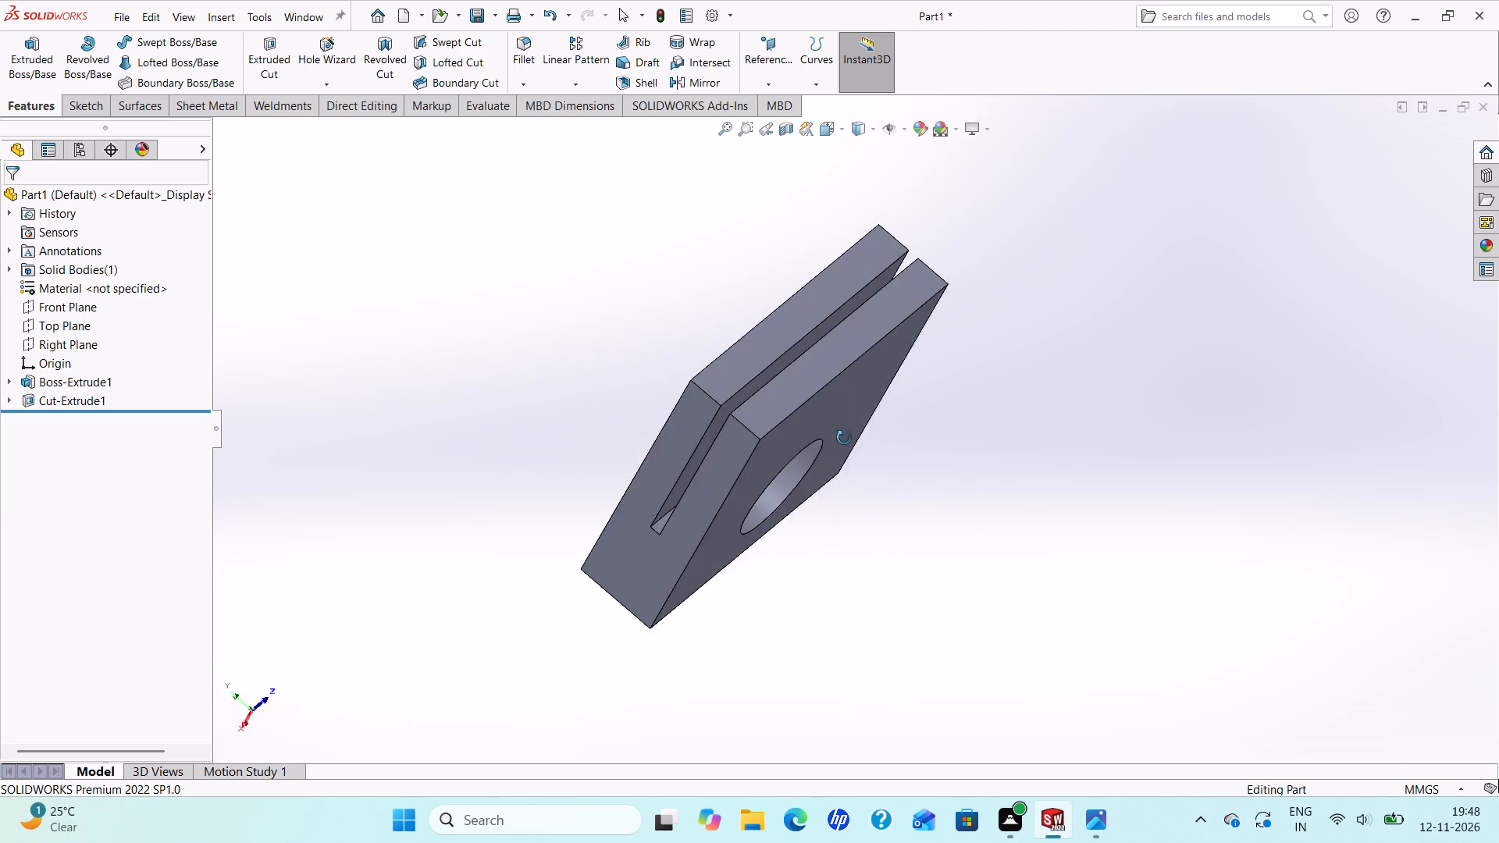
{"action": "middle_click_drag", "start_coordinate": [844, 438], "coordinate": [806, 322]}
{"action": "scroll", "coordinate": [808, 322], "scroll_direction": "up", "scroll_amount": 3}
{"action": "scroll", "coordinate": [881, 464], "scroll_direction": "down", "scroll_amount": 3}
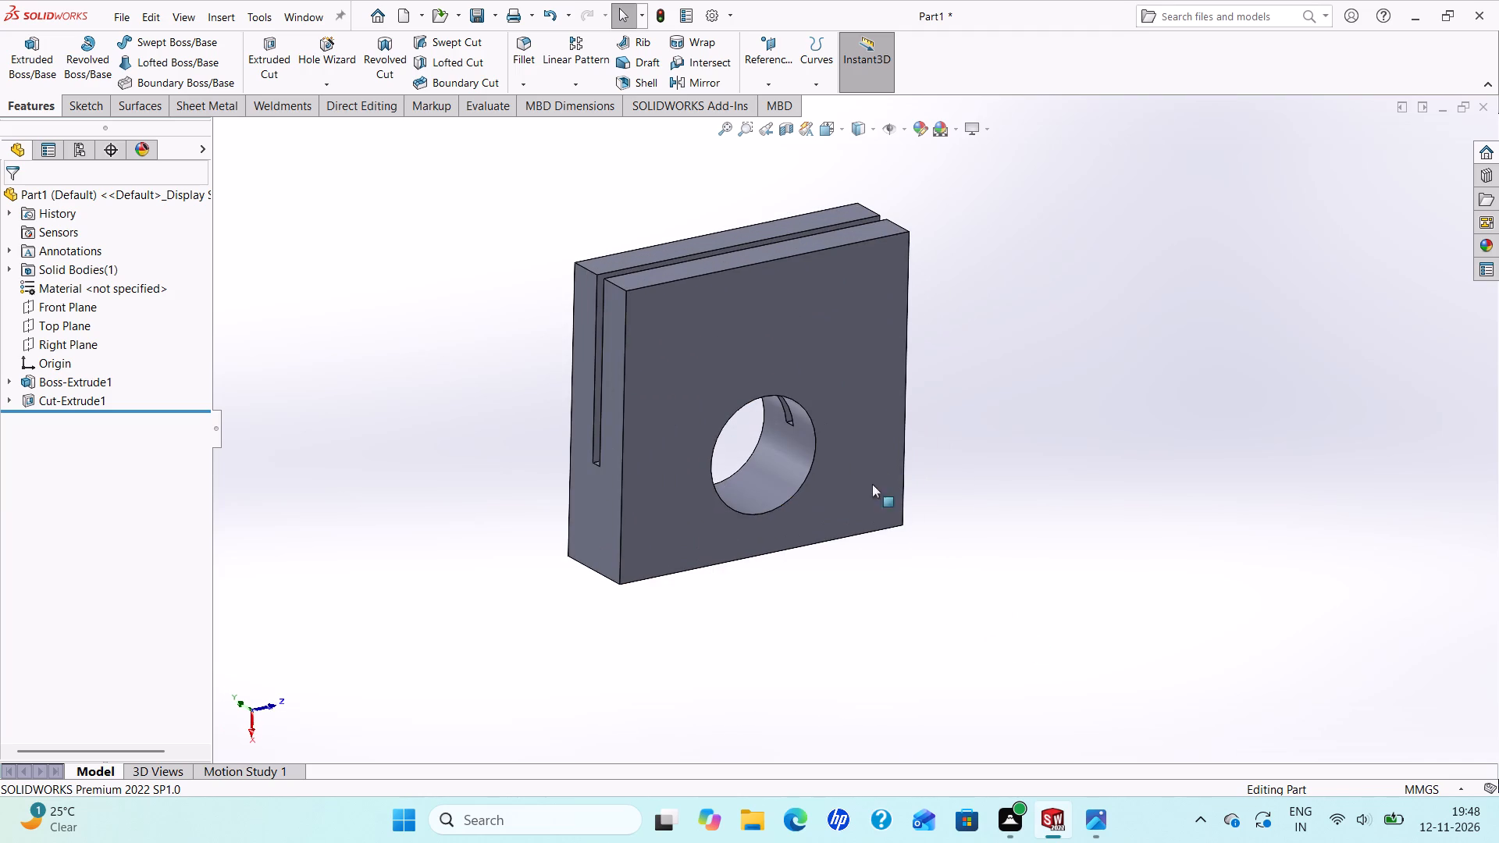
Examine the clevis reference drawing in Photos, comparing its shank and eye views with the modelled block.
{"action": "scroll", "coordinate": [710, 521], "scroll_direction": "up", "scroll_amount": 2}
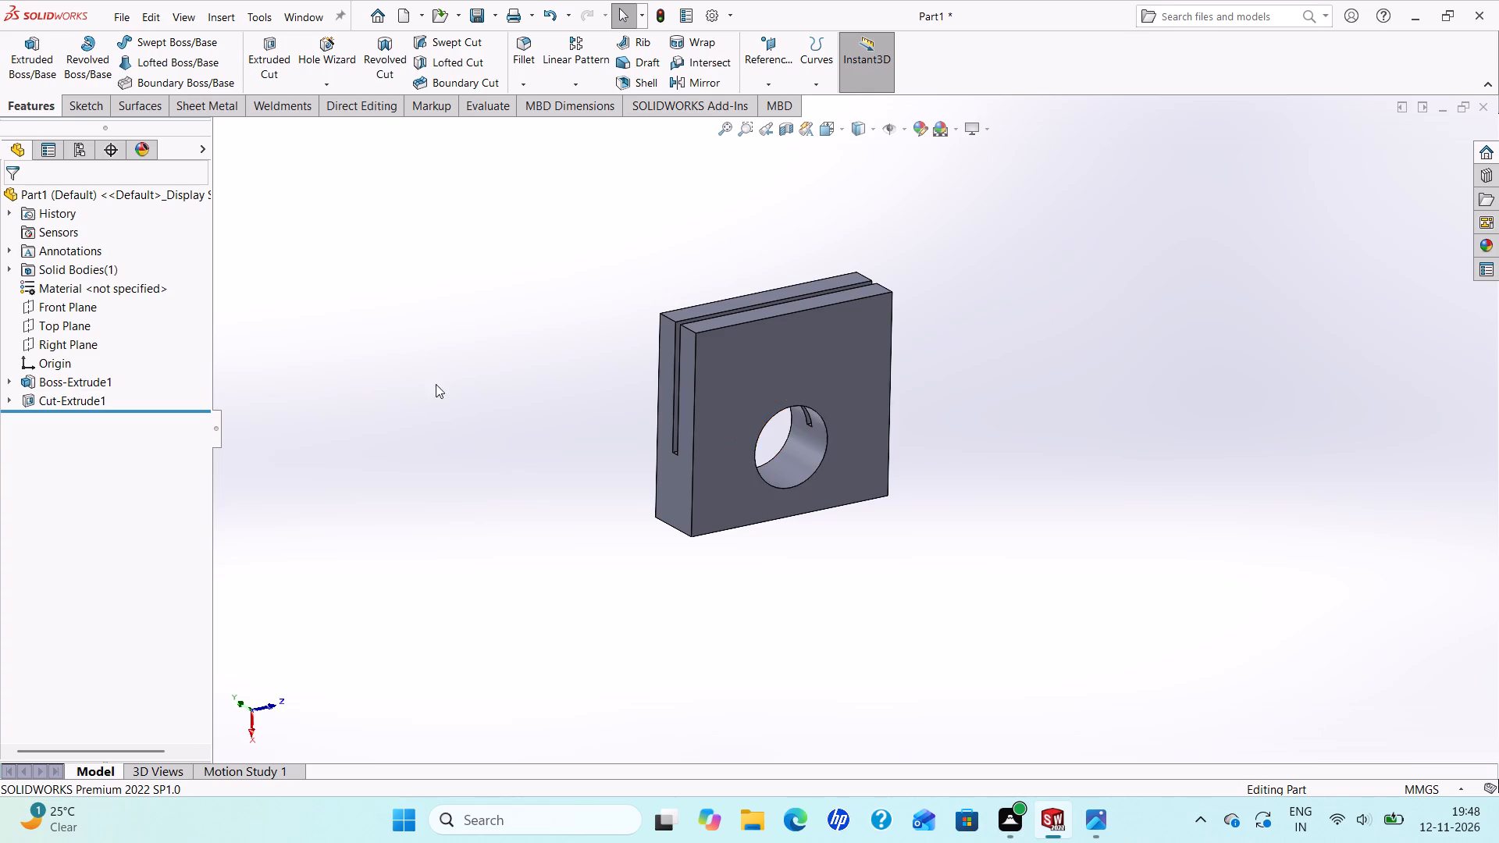
{"action": "left_click", "coordinate": [1092, 819]}
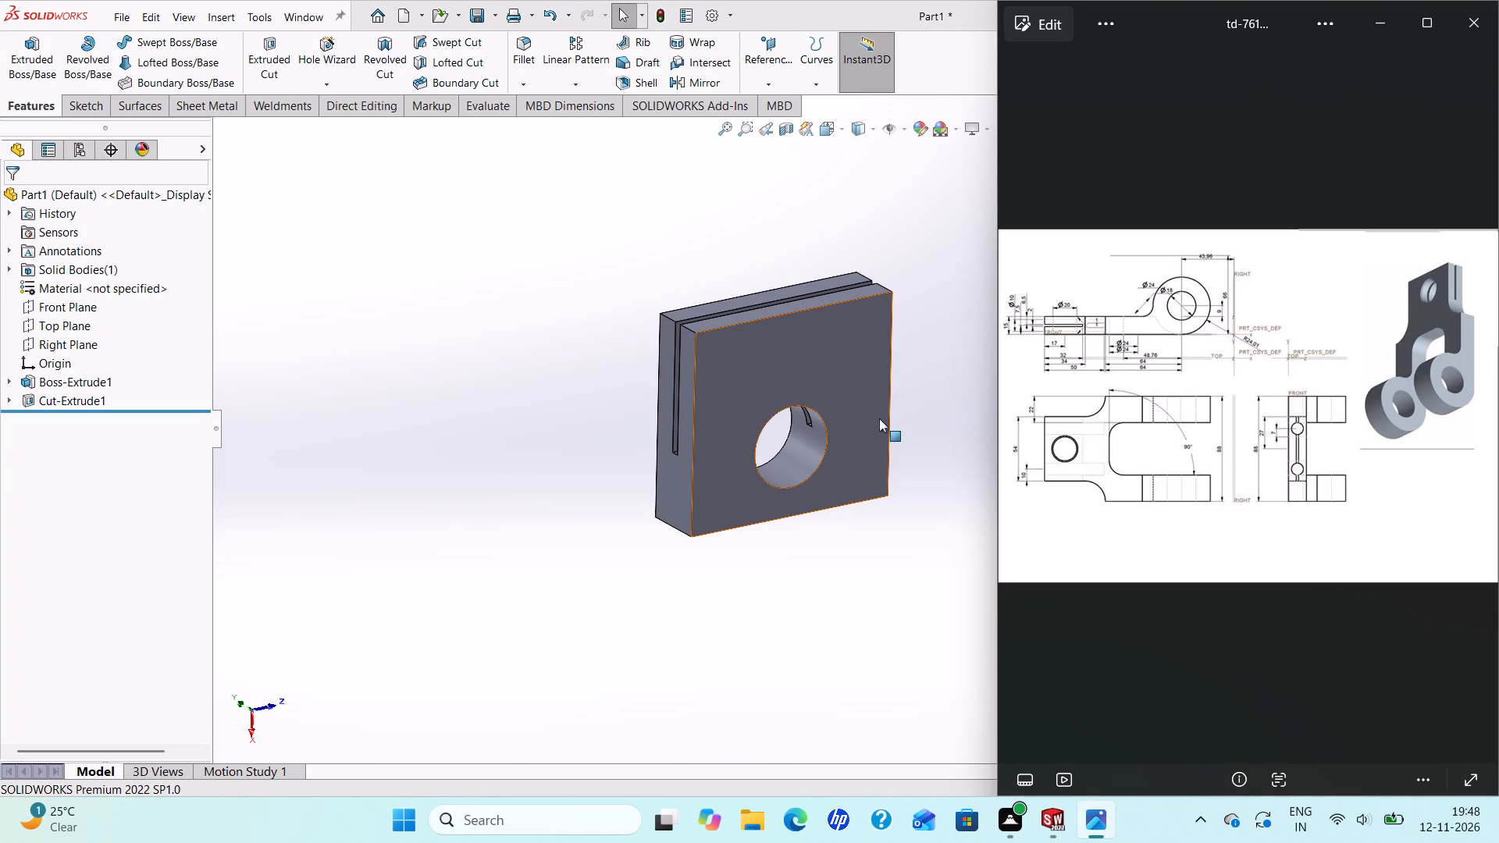
{"action": "scroll", "coordinate": [819, 413], "scroll_direction": "up", "scroll_amount": 1}
{"action": "scroll", "coordinate": [860, 425], "scroll_direction": "down", "scroll_amount": 1}
{"action": "scroll", "coordinate": [860, 425], "scroll_direction": "up", "scroll_amount": 3}
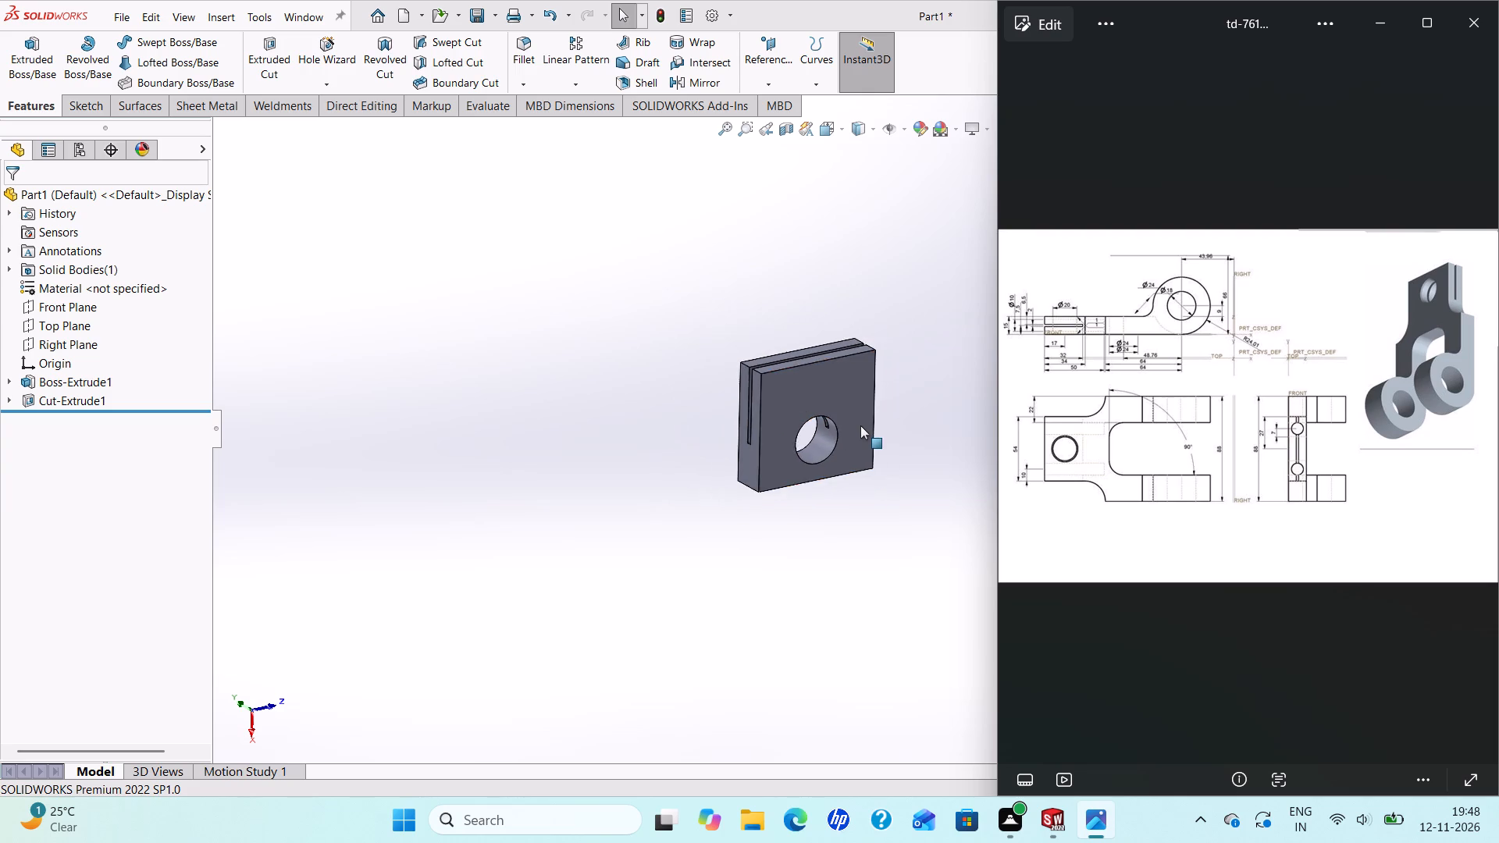
{"action": "scroll", "coordinate": [860, 425], "scroll_direction": "down", "scroll_amount": 3}
{"action": "scroll", "coordinate": [919, 482], "scroll_direction": "up", "scroll_amount": 1}
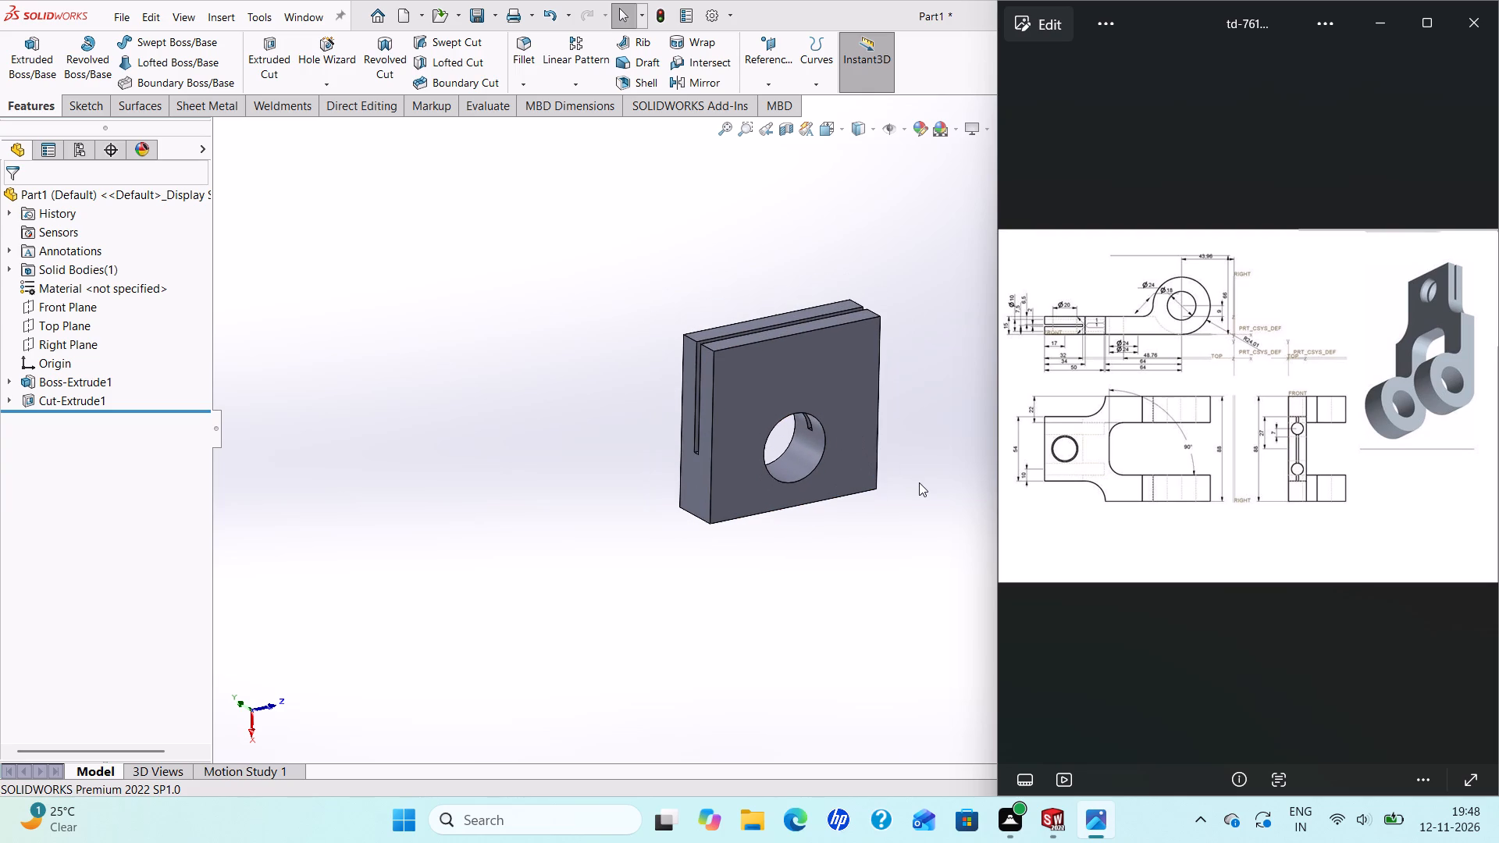
{"action": "scroll", "coordinate": [1050, 355], "scroll_direction": "up", "scroll_amount": 3}
{"action": "scroll", "coordinate": [1050, 355], "scroll_direction": "down", "scroll_amount": 2}
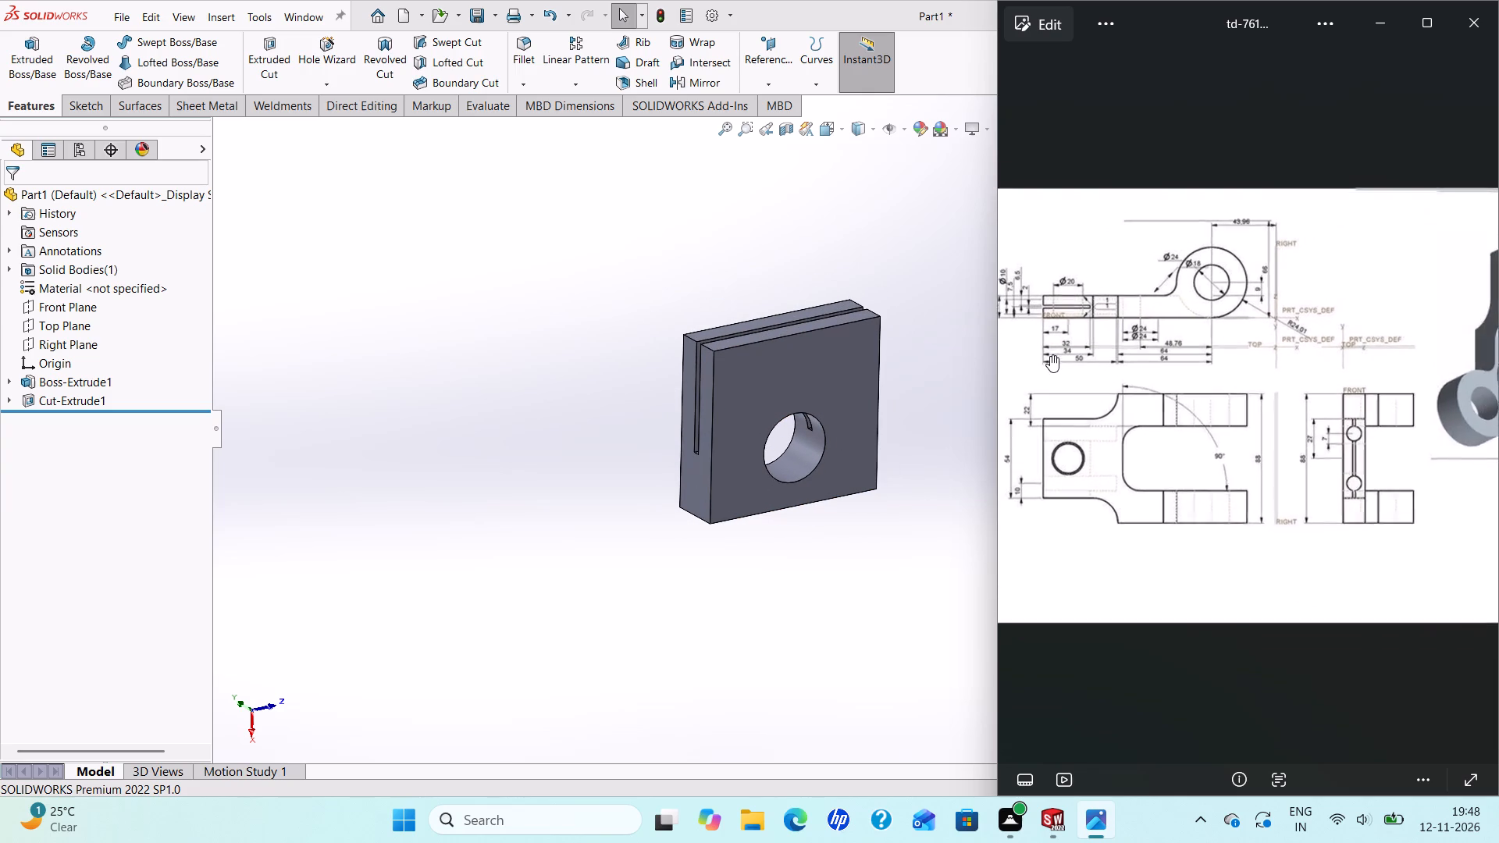
{"action": "scroll", "coordinate": [1050, 355], "scroll_direction": "down", "scroll_amount": 2}
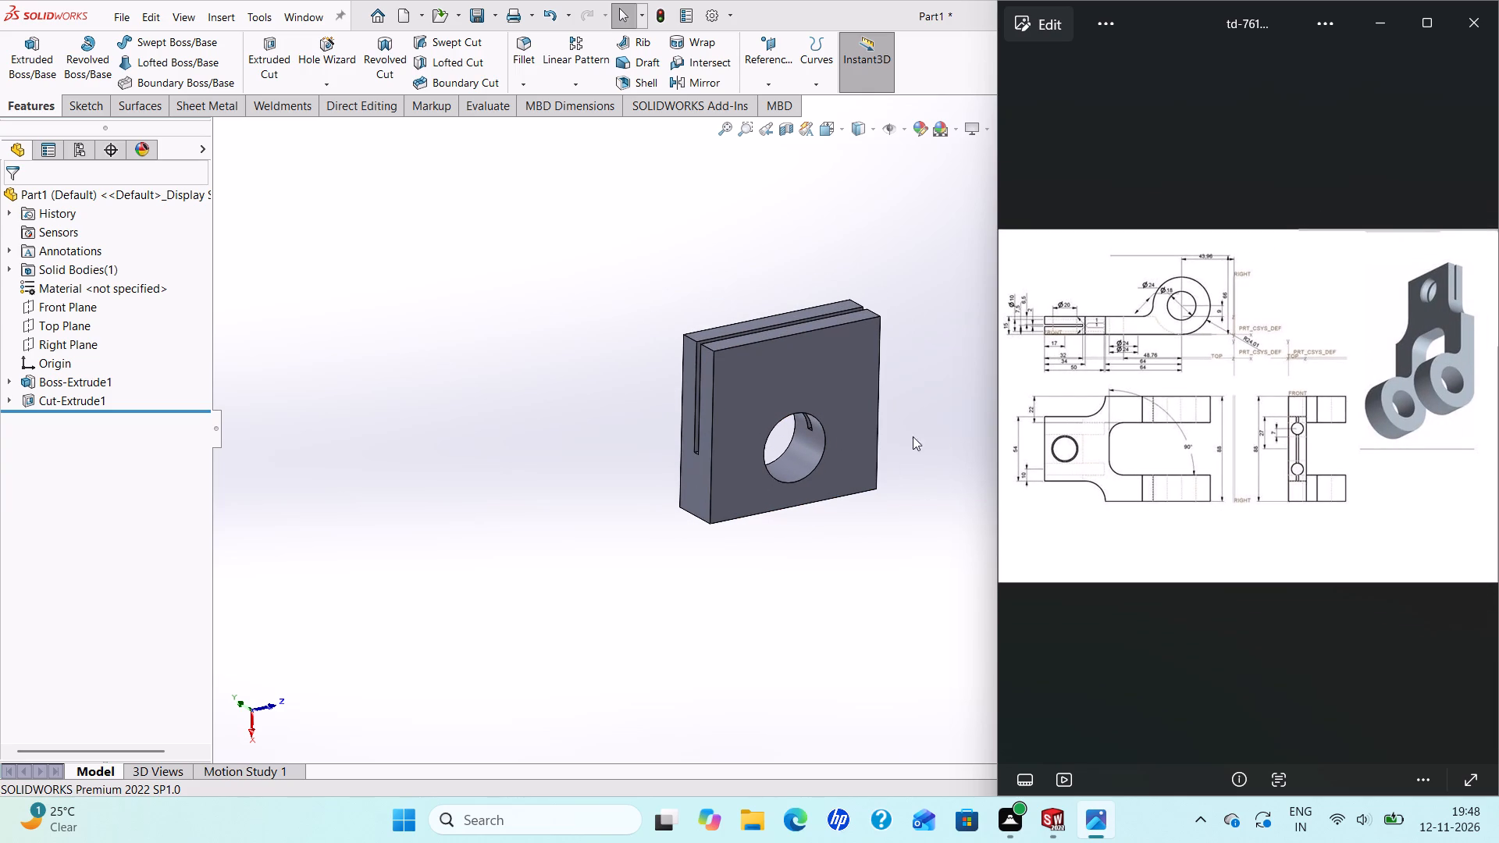
{"action": "scroll", "coordinate": [853, 382], "scroll_direction": "up", "scroll_amount": 1}
Start a new sketch in SOLIDWORKS on the block's narrow side face showing the slot profile.
{"action": "left_click", "coordinate": [716, 536]}
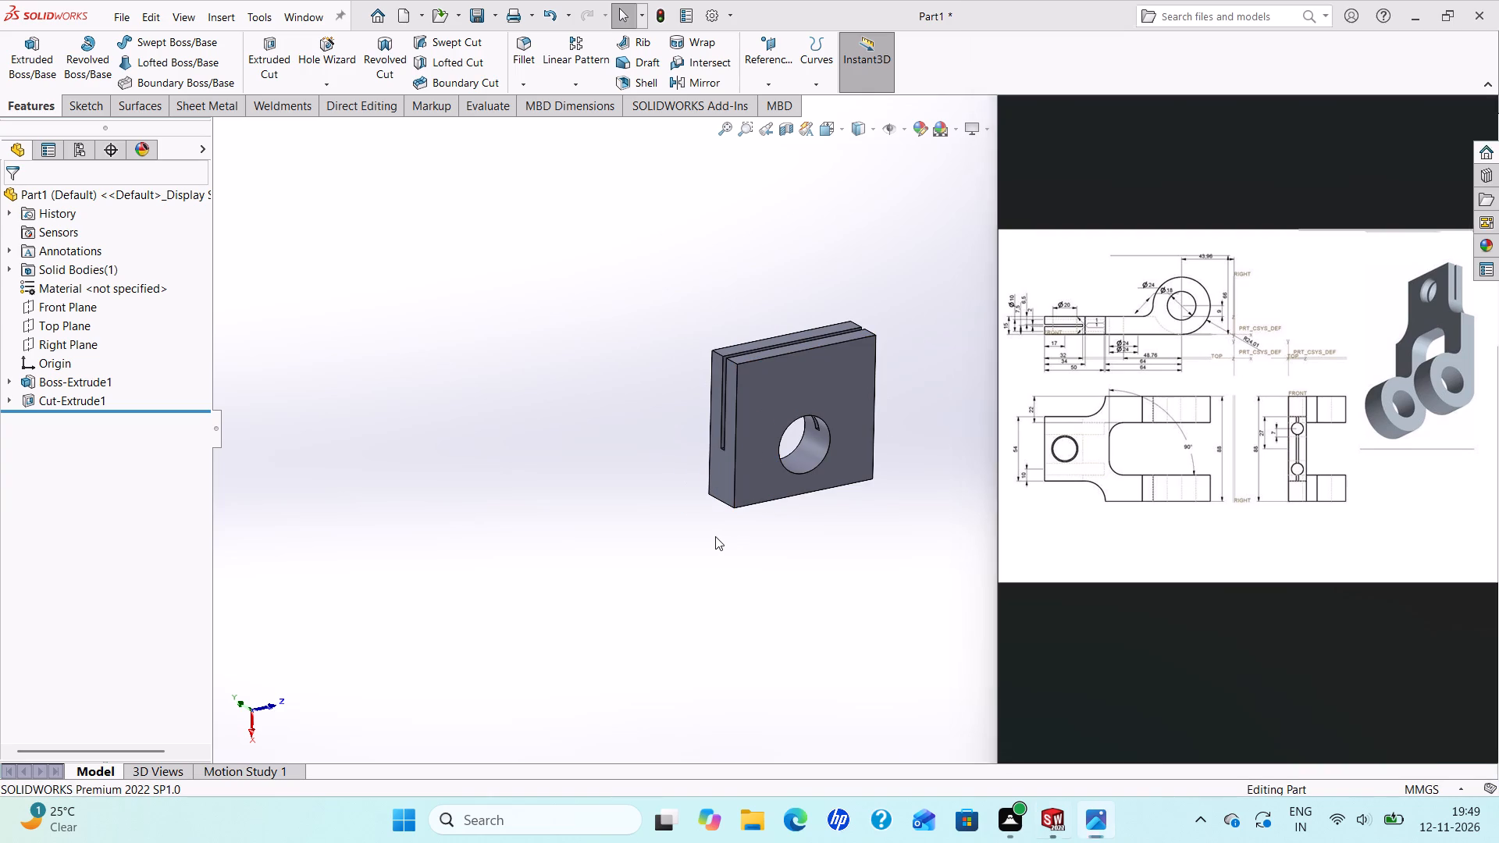
{"action": "middle_click_drag", "start_coordinate": [891, 416], "coordinate": [722, 389]}
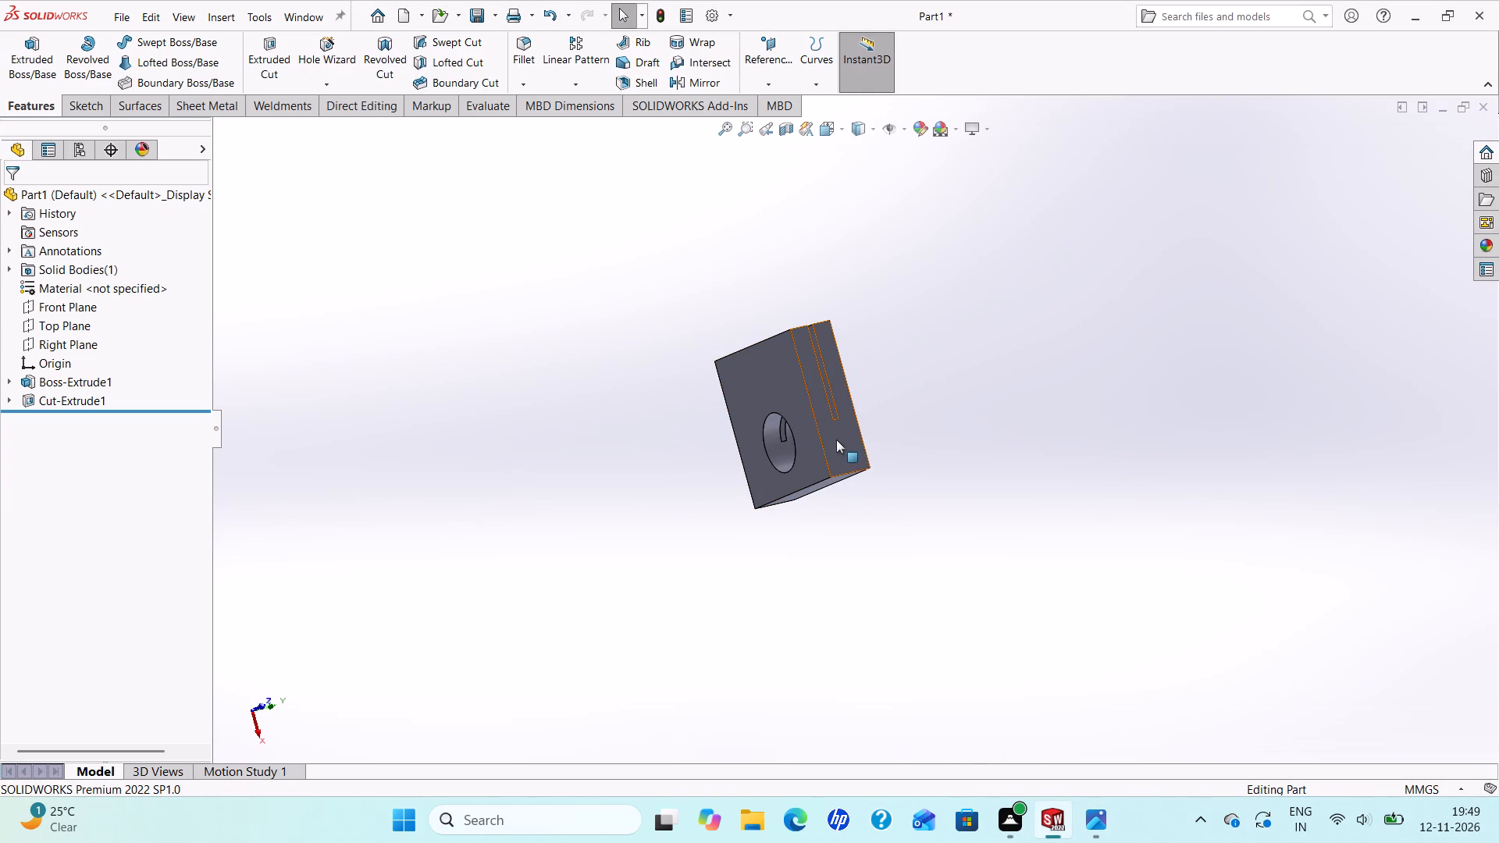
{"action": "middle_click_drag", "start_coordinate": [855, 444], "coordinate": [637, 438]}
{"action": "scroll", "coordinate": [756, 441], "scroll_direction": "up", "scroll_amount": 1}
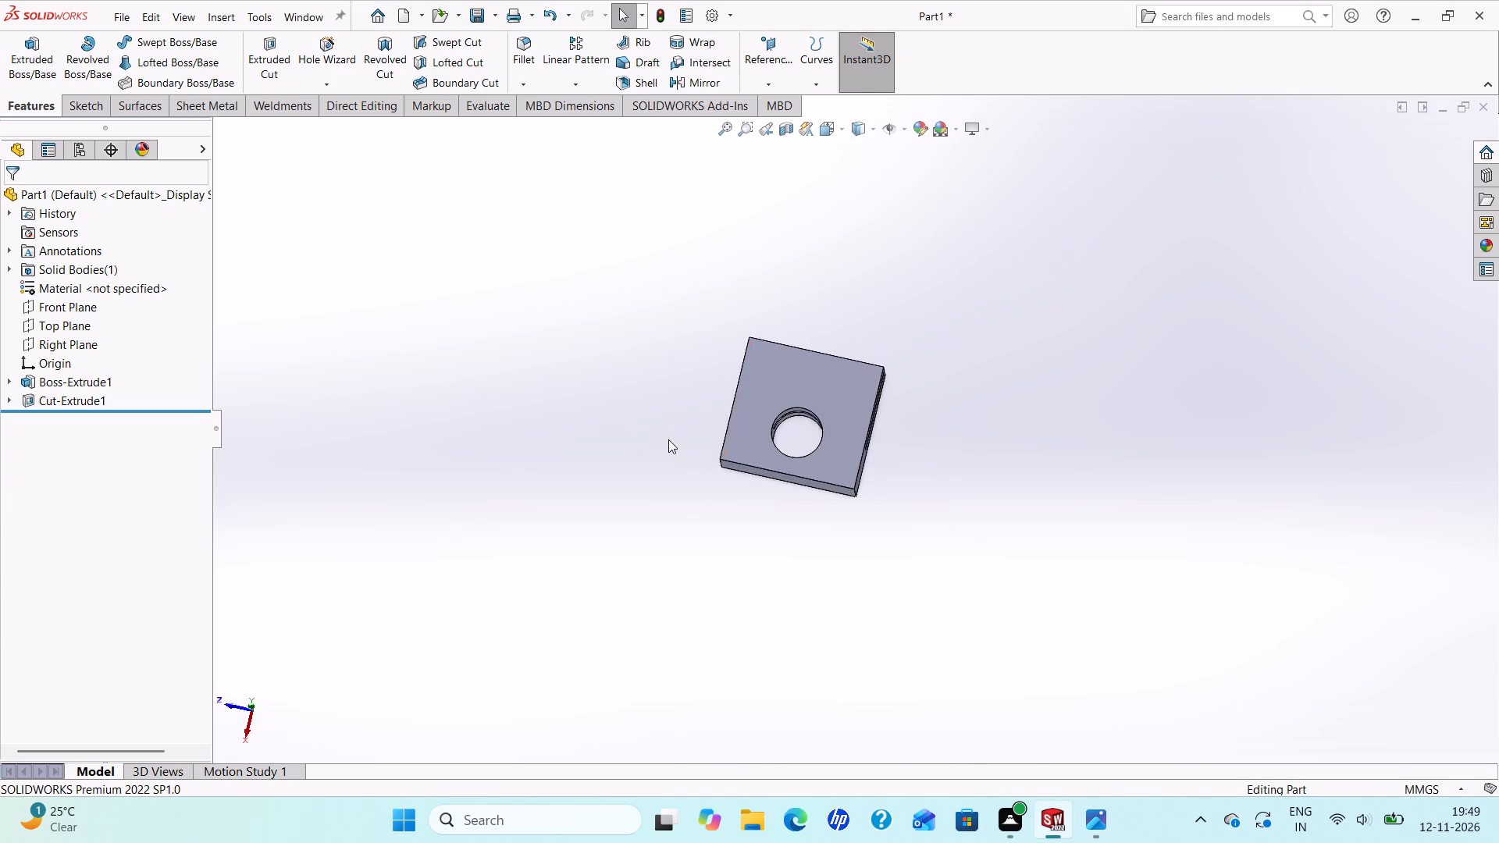
{"action": "middle_click_drag", "start_coordinate": [908, 455], "coordinate": [824, 422]}
{"action": "scroll", "coordinate": [823, 424], "scroll_direction": "down", "scroll_amount": 2}
{"action": "left_click", "coordinate": [847, 475]}
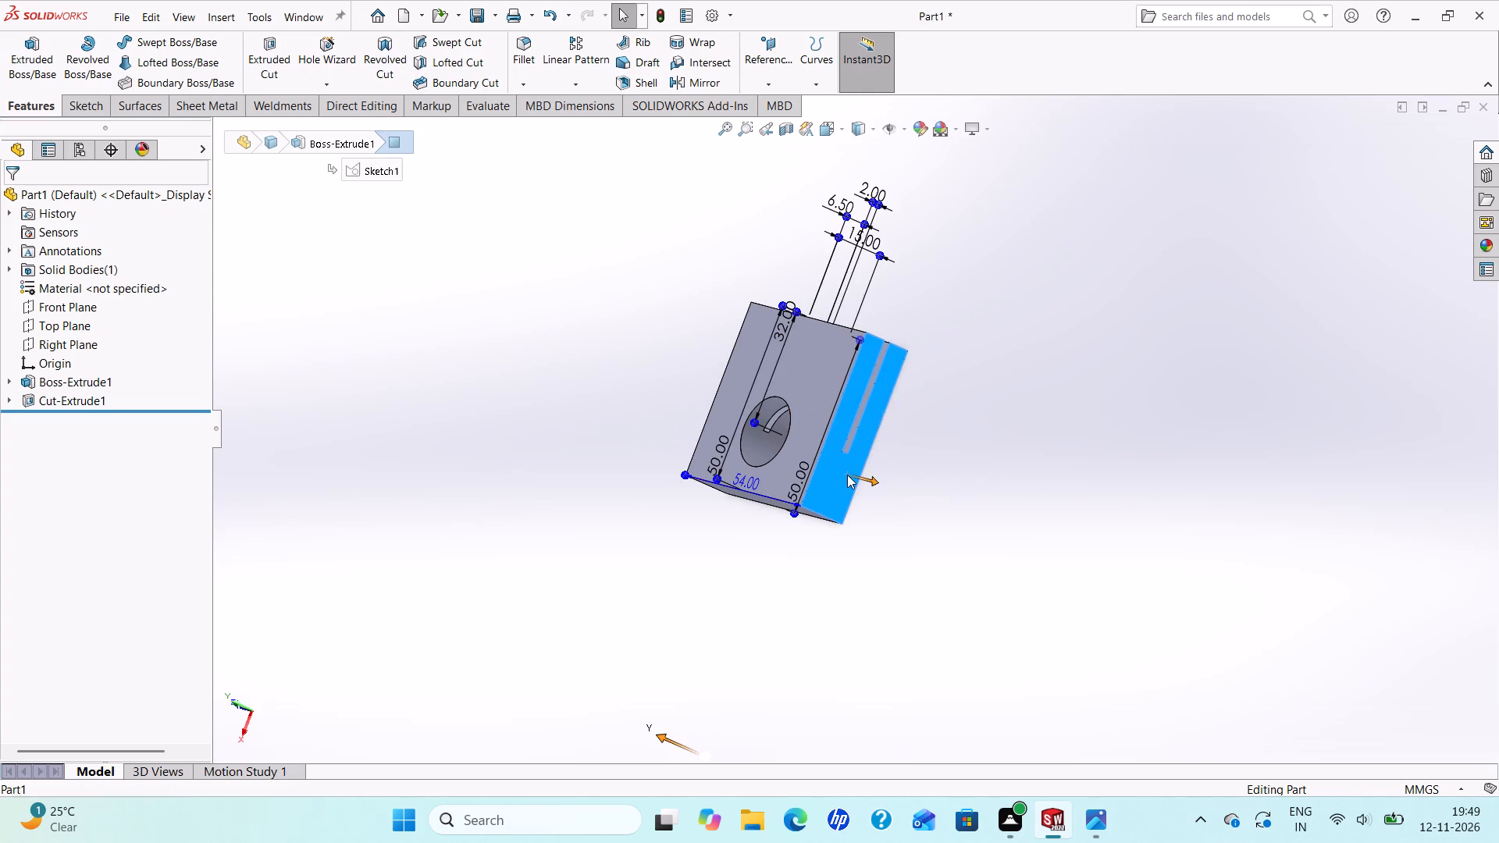
{"action": "left_click", "coordinate": [920, 425]}
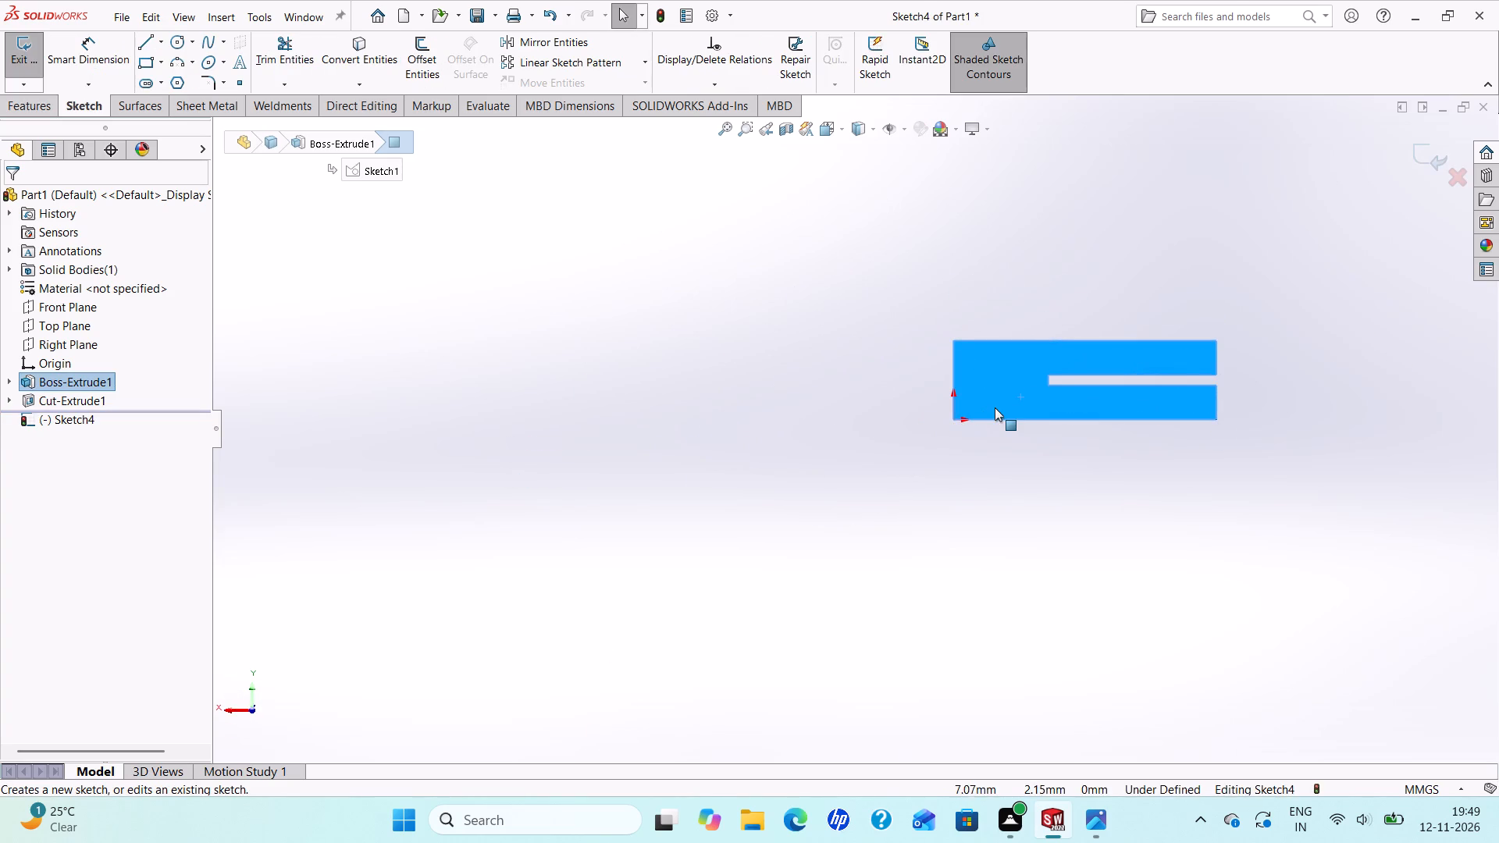
Sketch a horizontal line about 55 mm long from the origin corner, extending away from the slotted block.
{"action": "scroll", "coordinate": [992, 406], "scroll_direction": "up", "scroll_amount": 1}
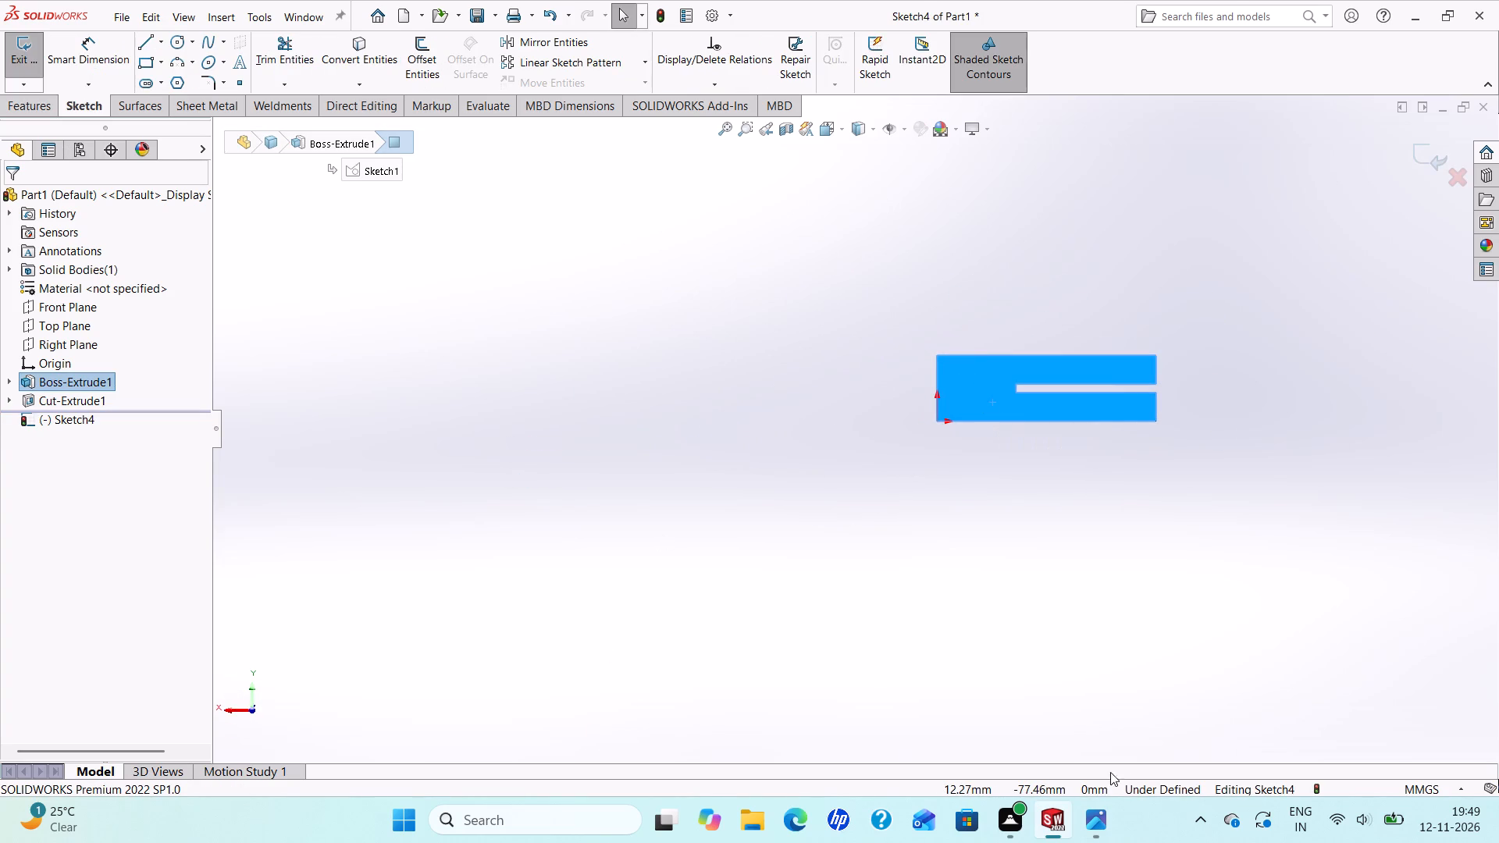
{"action": "left_click", "coordinate": [1087, 819]}
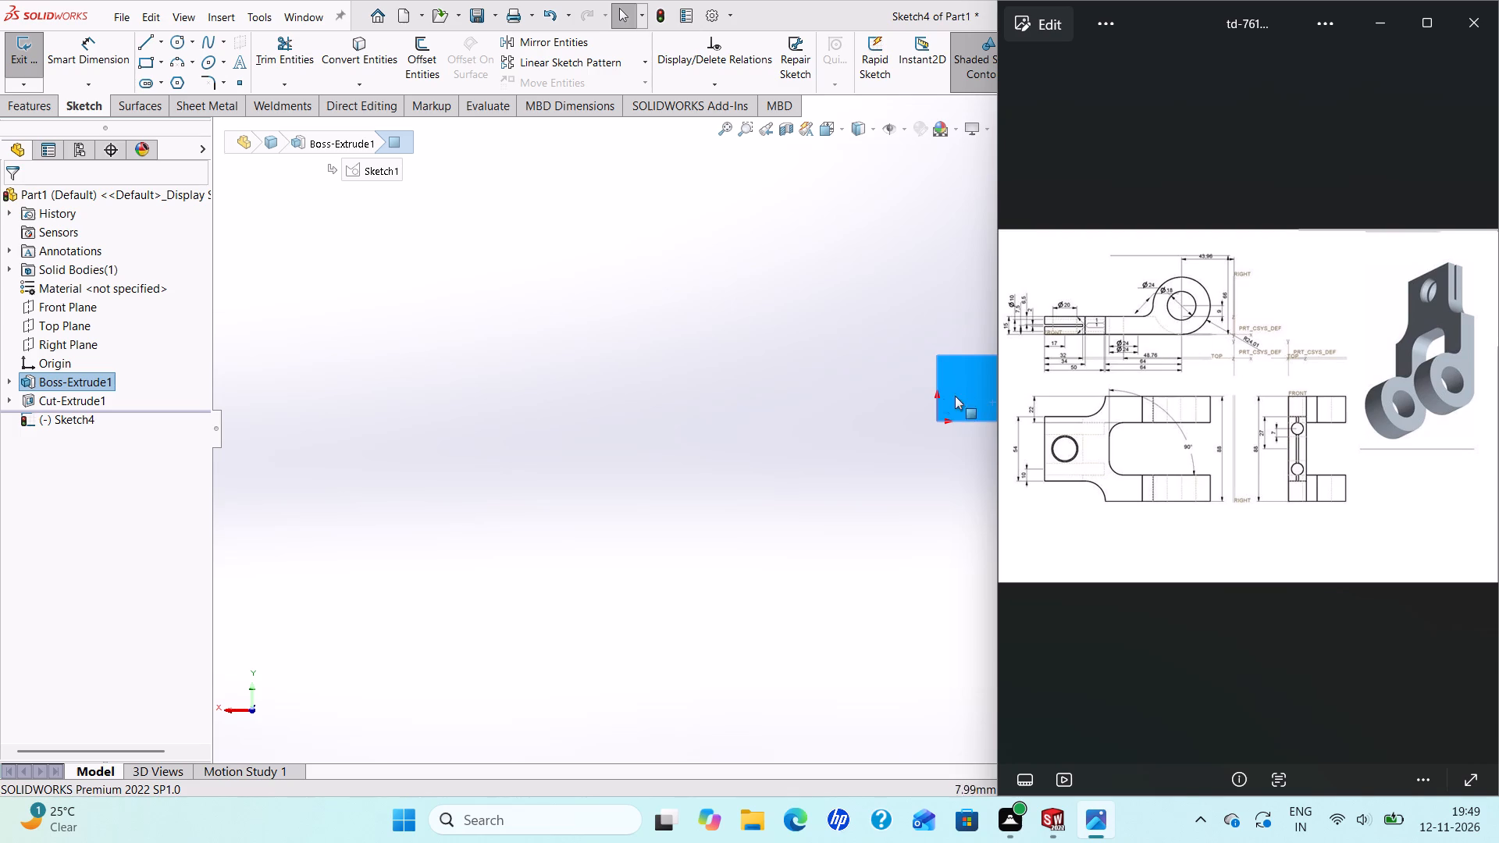
{"action": "left_click", "coordinate": [143, 41]}
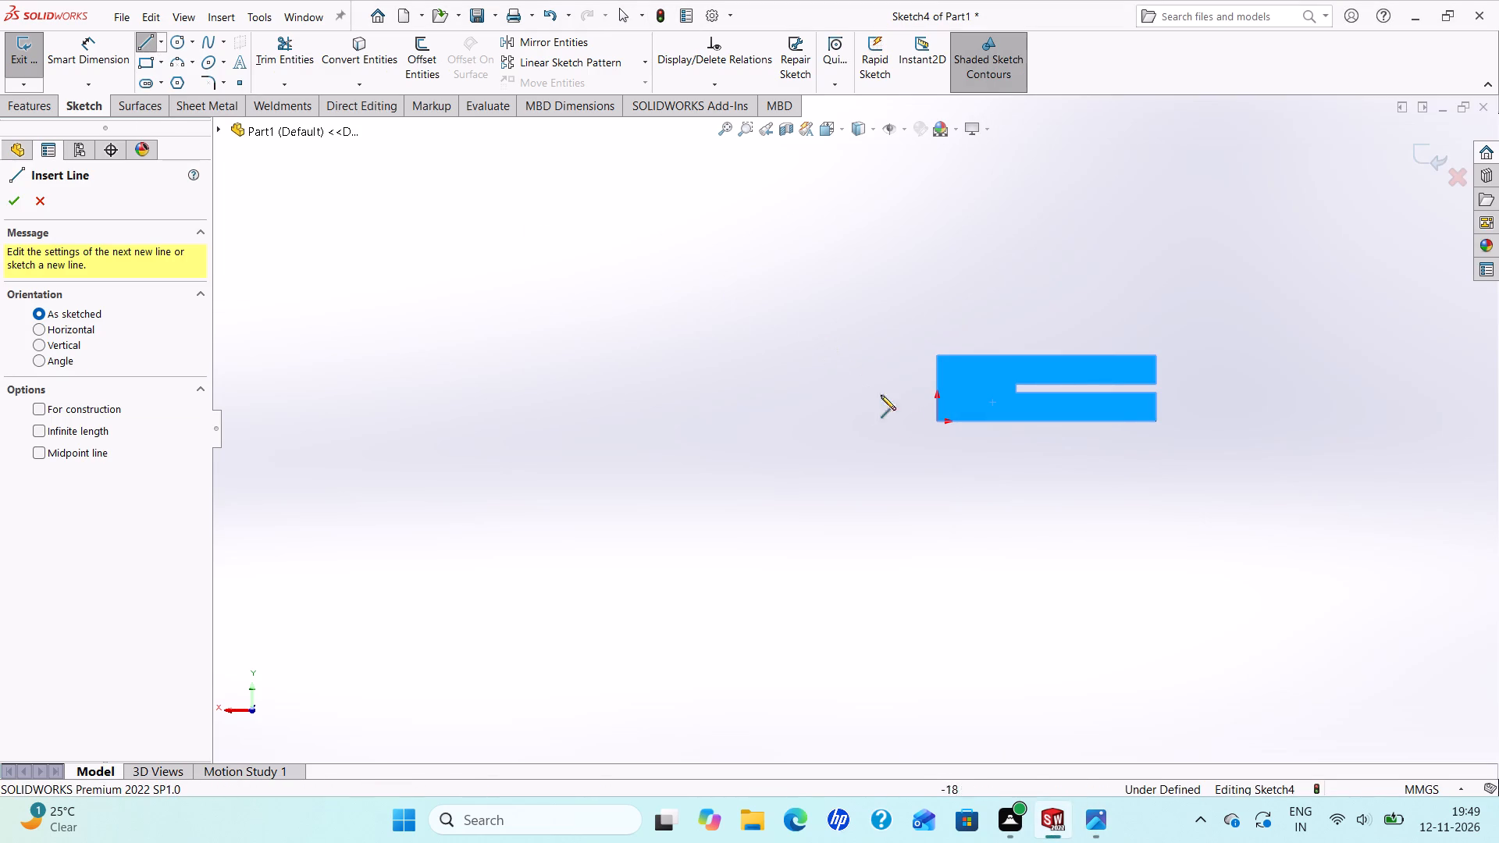
{"action": "left_click", "coordinate": [933, 419]}
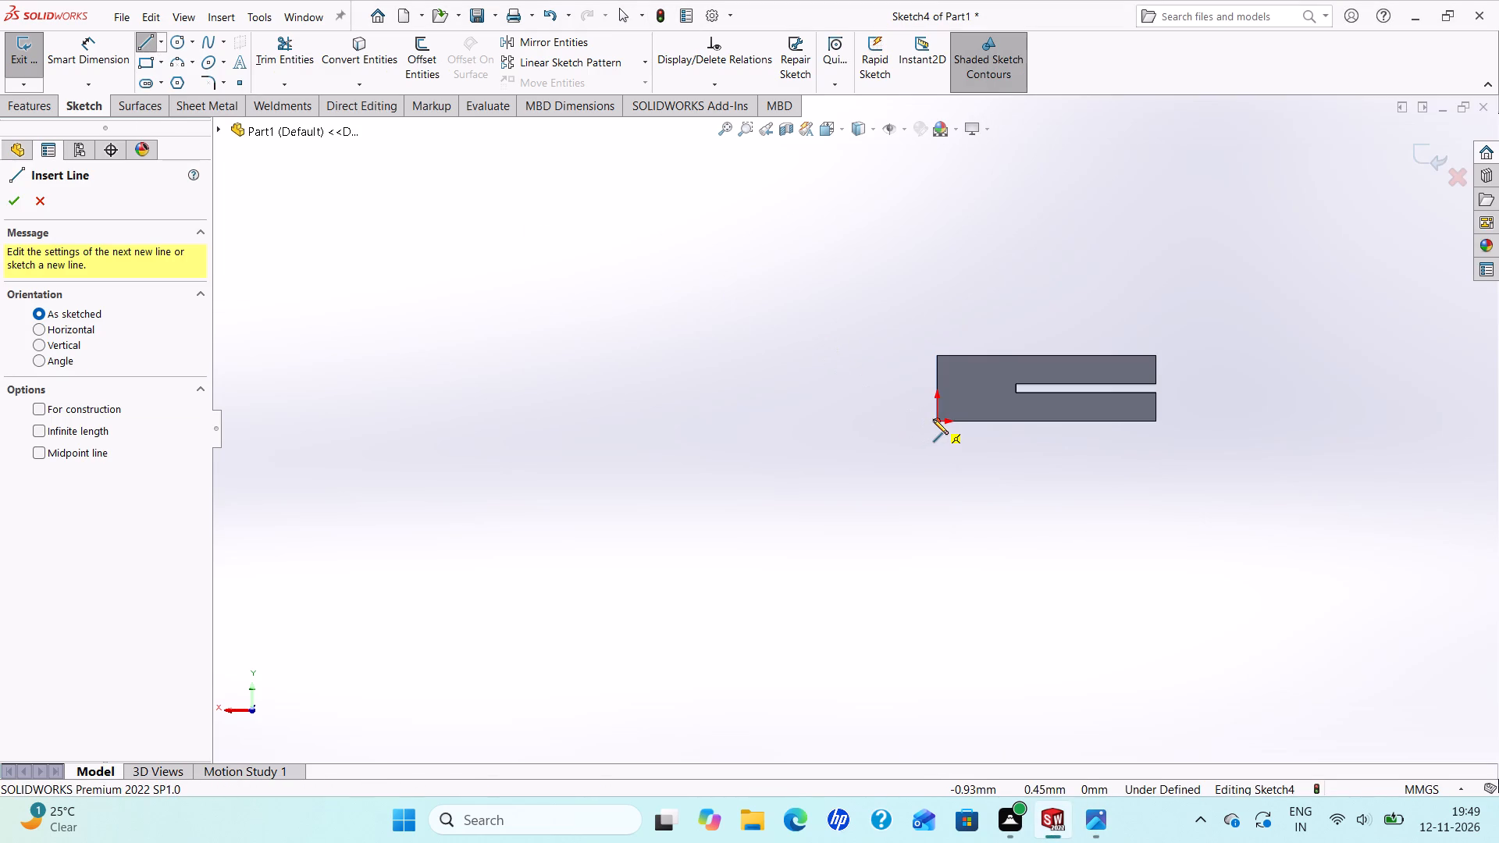
{"action": "left_click", "coordinate": [697, 424]}
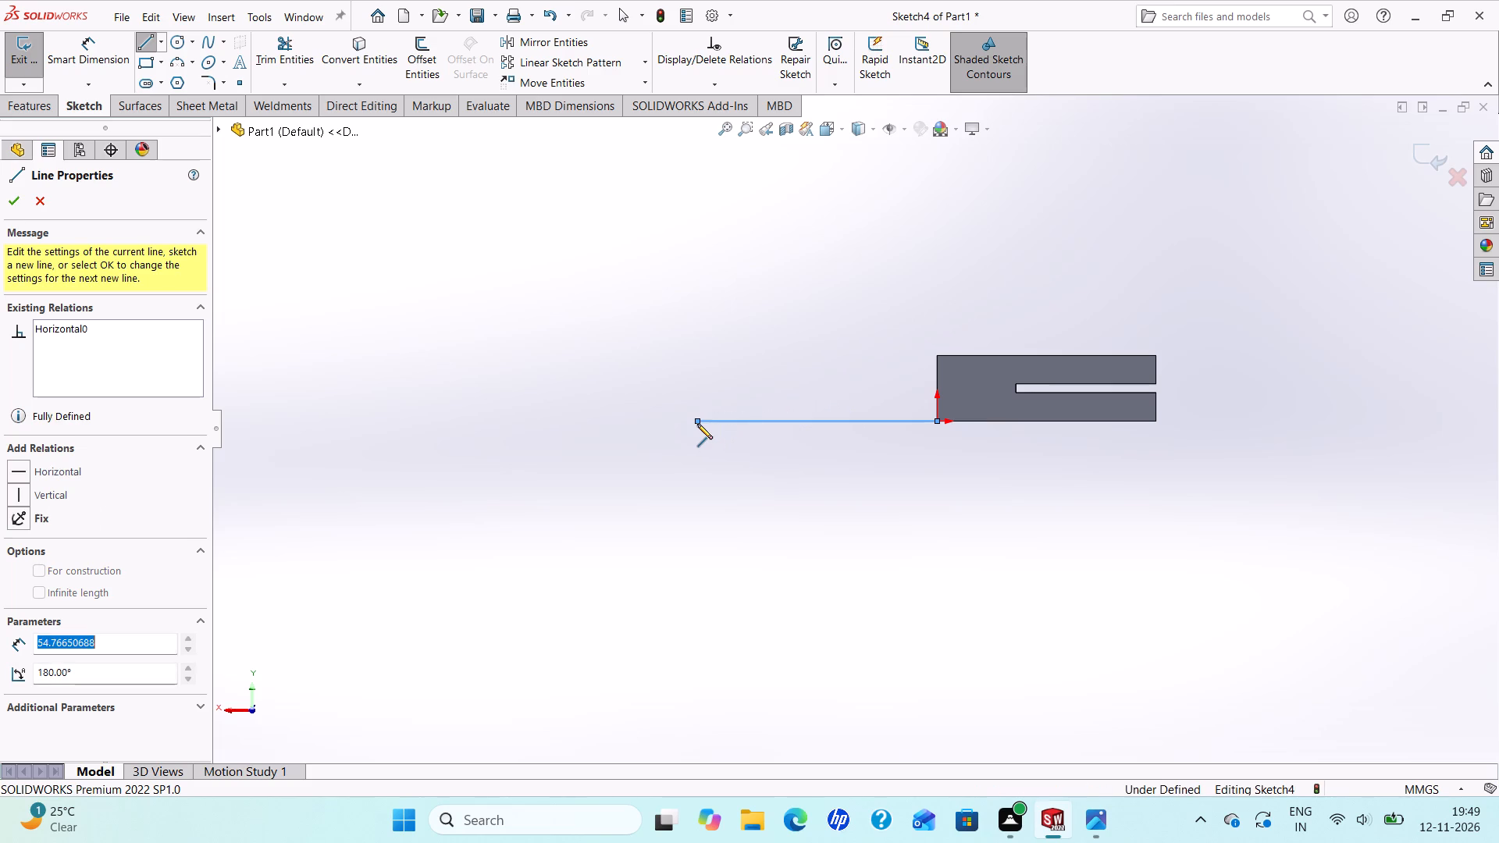
{"action": "right_click", "coordinate": [697, 424]}
{"action": "left_click", "coordinate": [757, 437]}
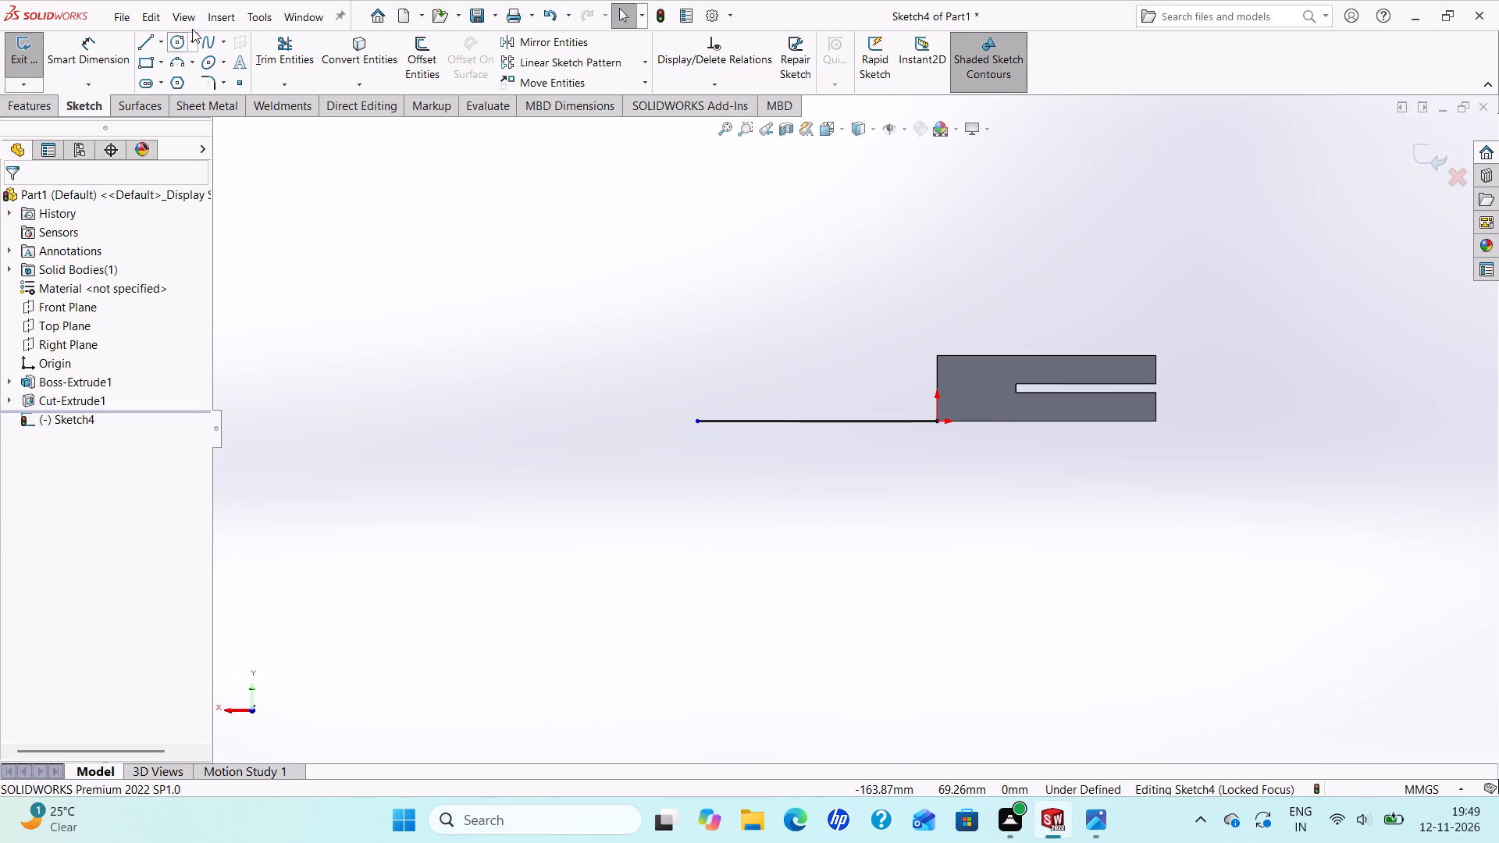
Sketch two concentric circles above the line's free end, an outer one about 28 mm across touching the line's endpoint and an inner one about 16 mm.
{"action": "left_click", "coordinate": [176, 50]}
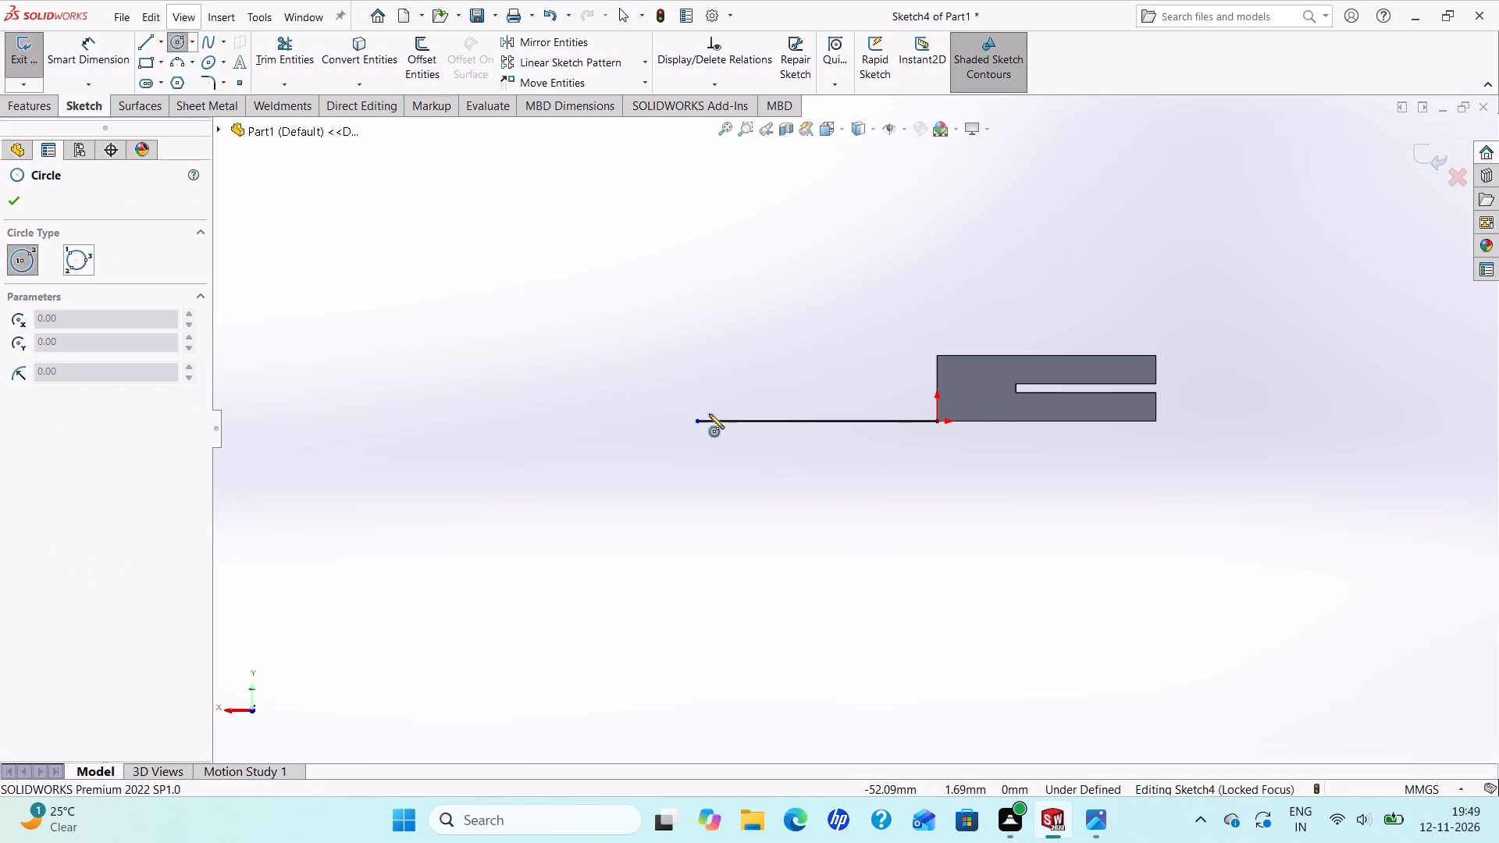
{"action": "left_click", "coordinate": [698, 360]}
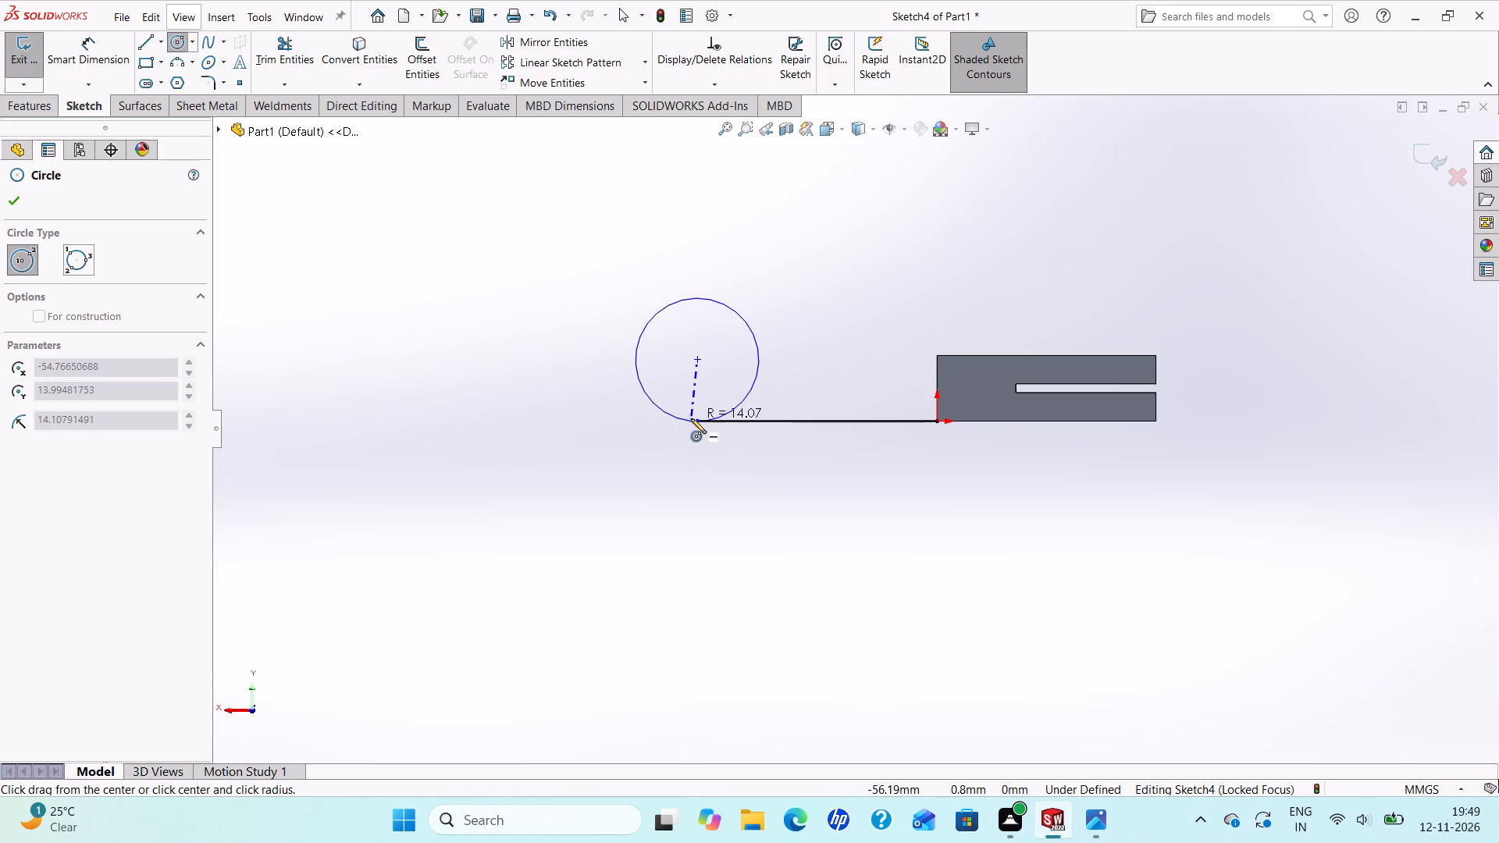
{"action": "left_click", "coordinate": [693, 422]}
{"action": "right_click", "coordinate": [693, 422]}
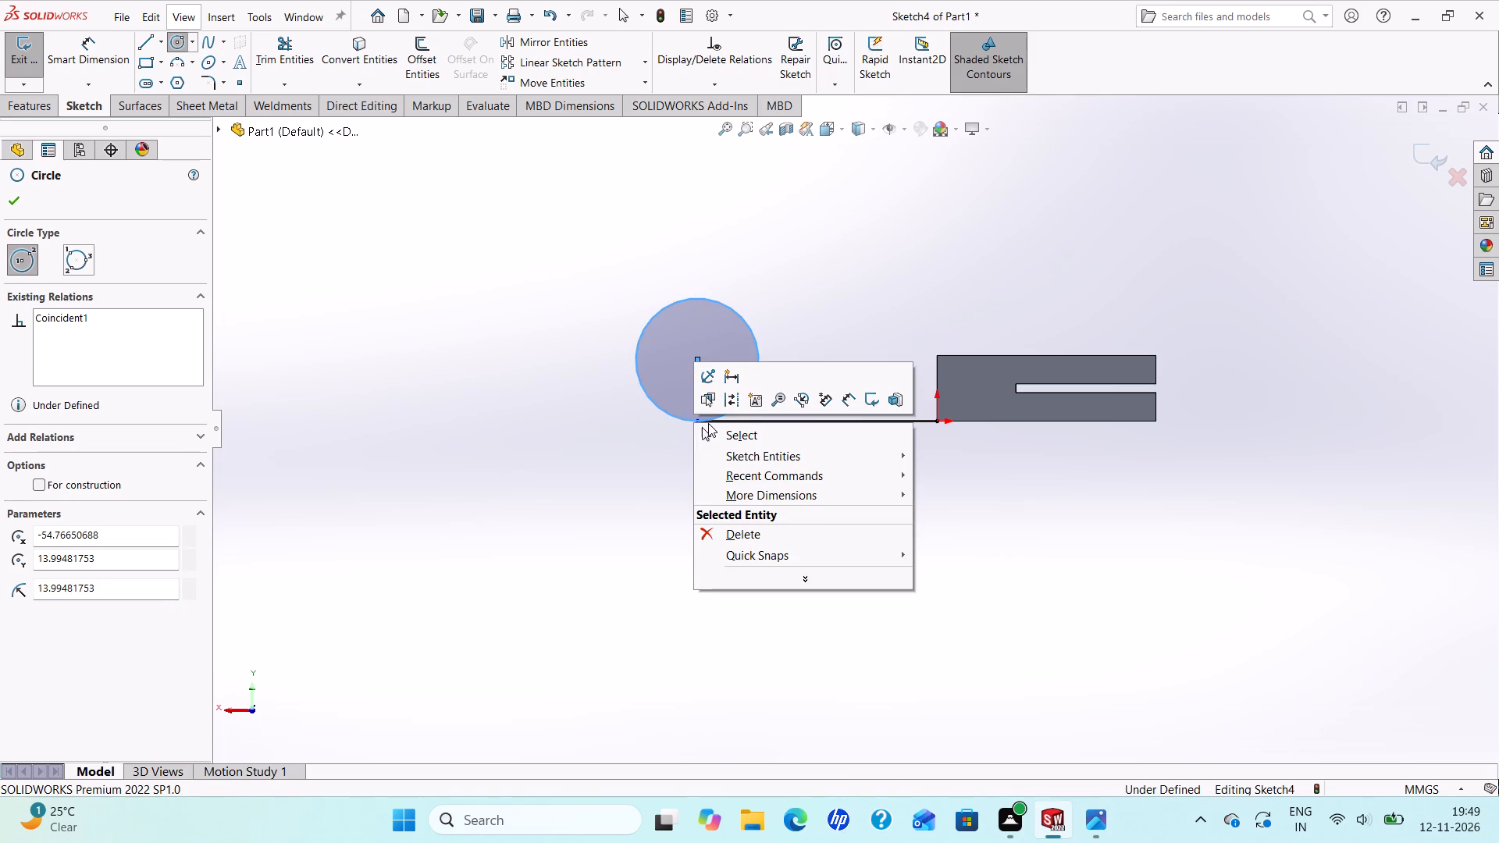
{"action": "left_click", "coordinate": [717, 432]}
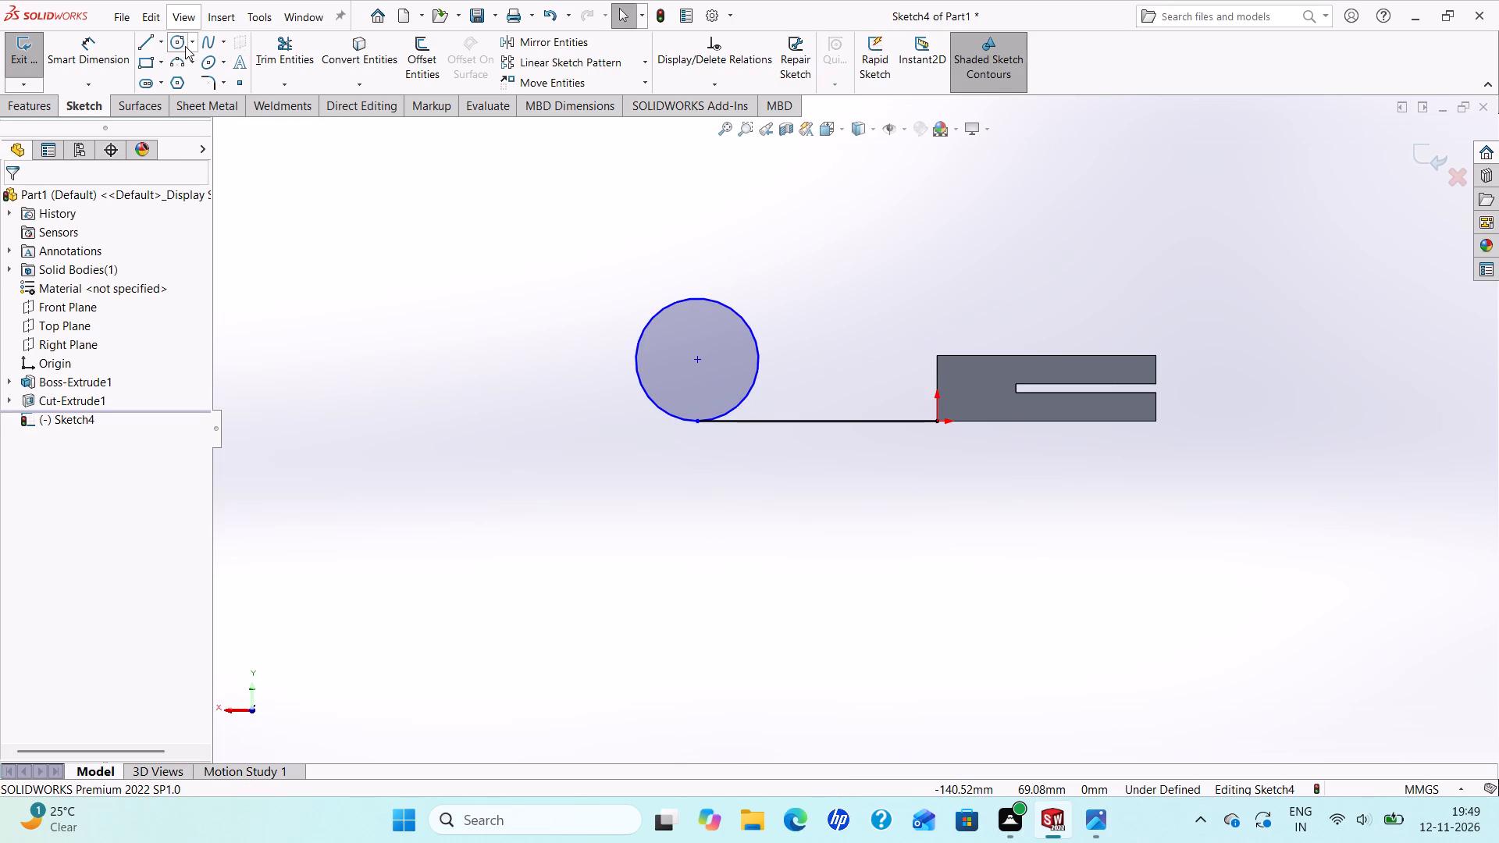
{"action": "left_click", "coordinate": [185, 46]}
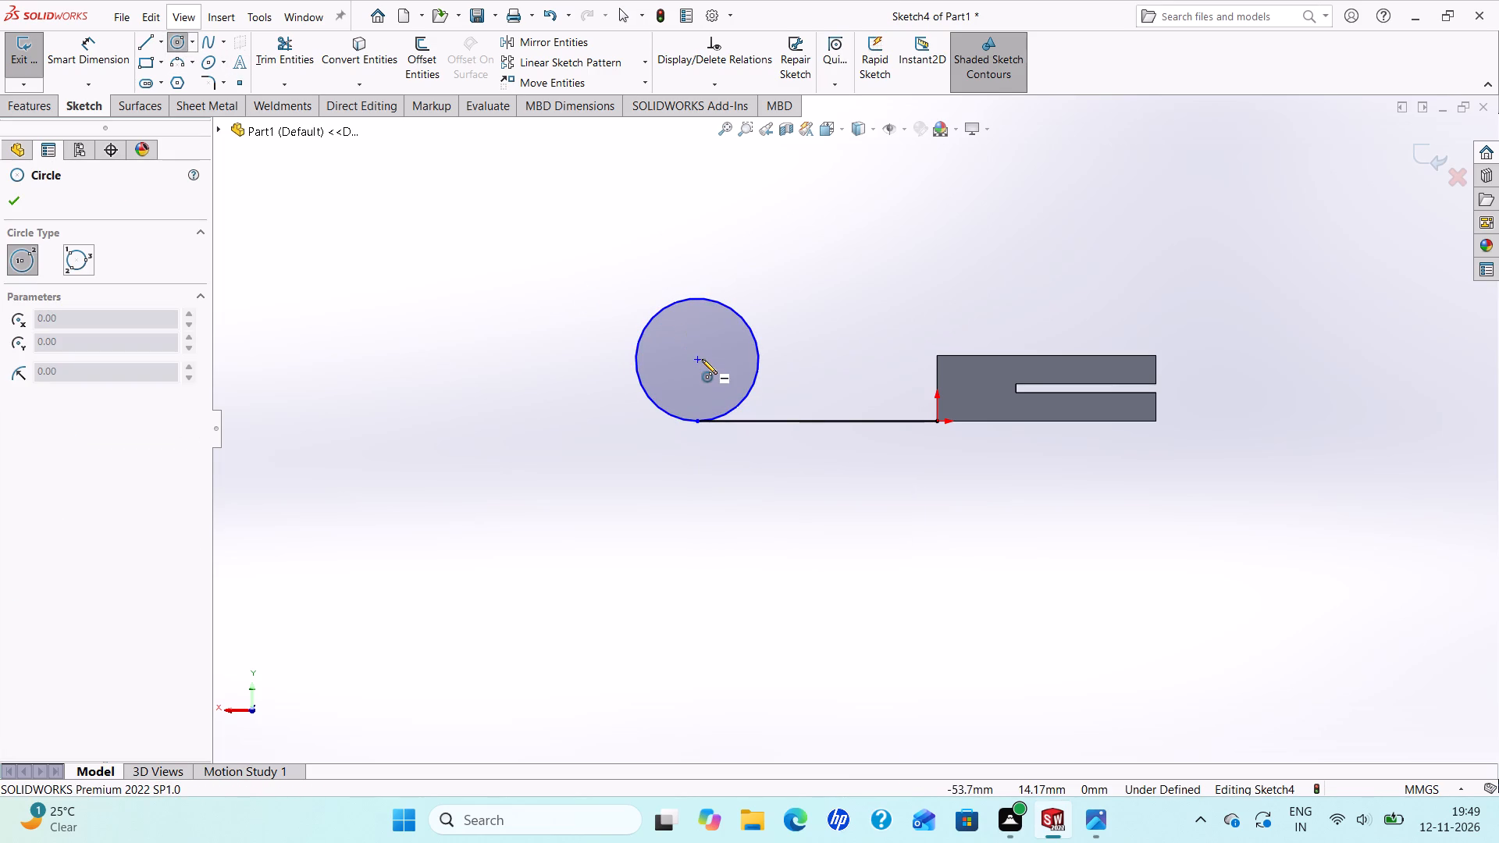
{"action": "left_click", "coordinate": [700, 357]}
{"action": "left_click", "coordinate": [729, 375]}
{"action": "right_click", "coordinate": [729, 375]}
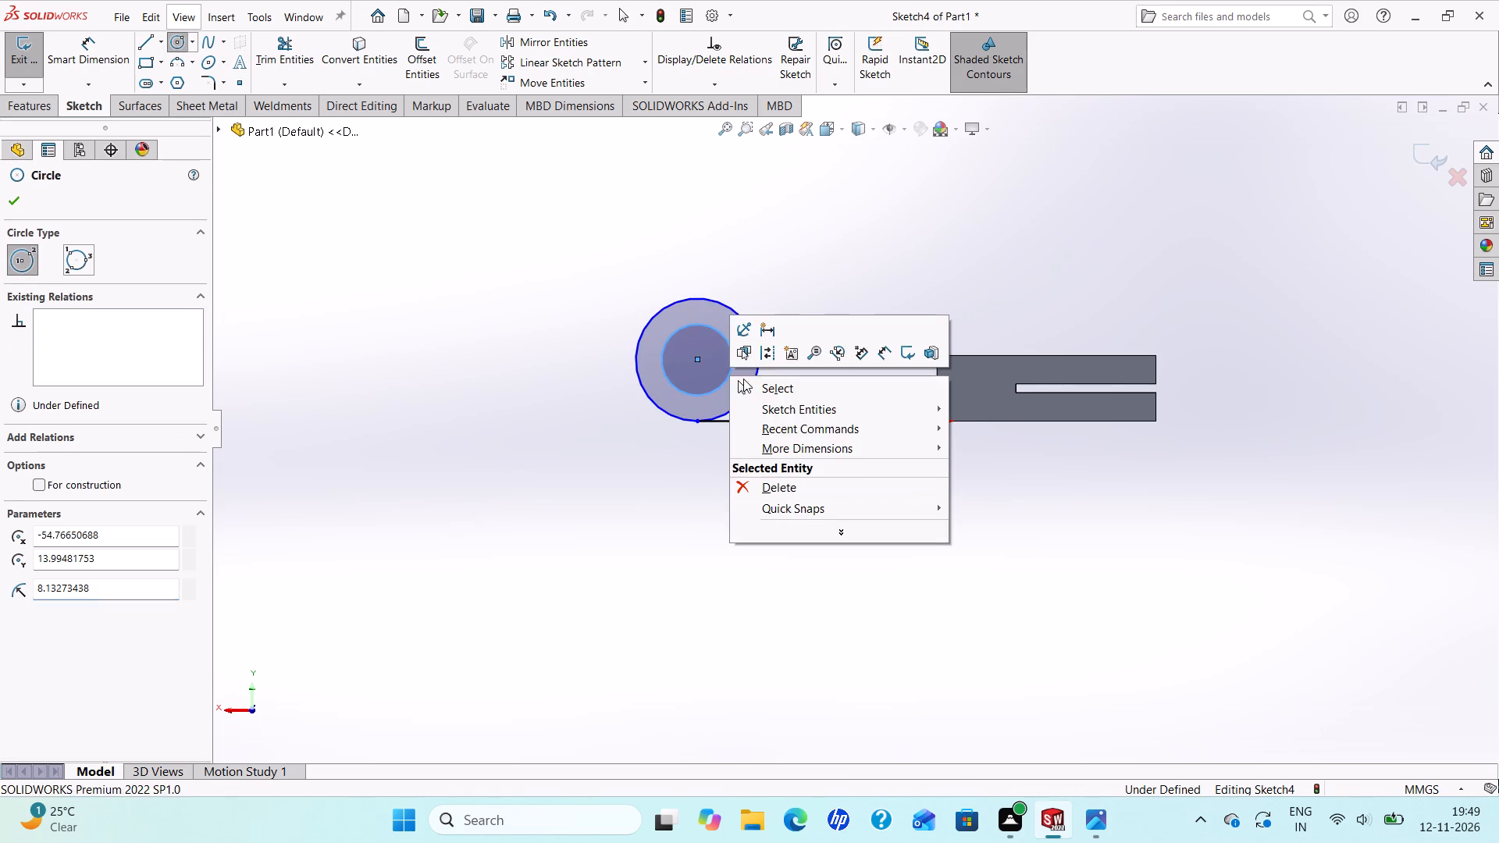
{"action": "left_click", "coordinate": [764, 386]}
Check the eye in the Photos drawing, then dimension the inner circle's diameter as 24 mm and the outer circle's as 48 mm.
{"action": "left_click", "coordinate": [1083, 829]}
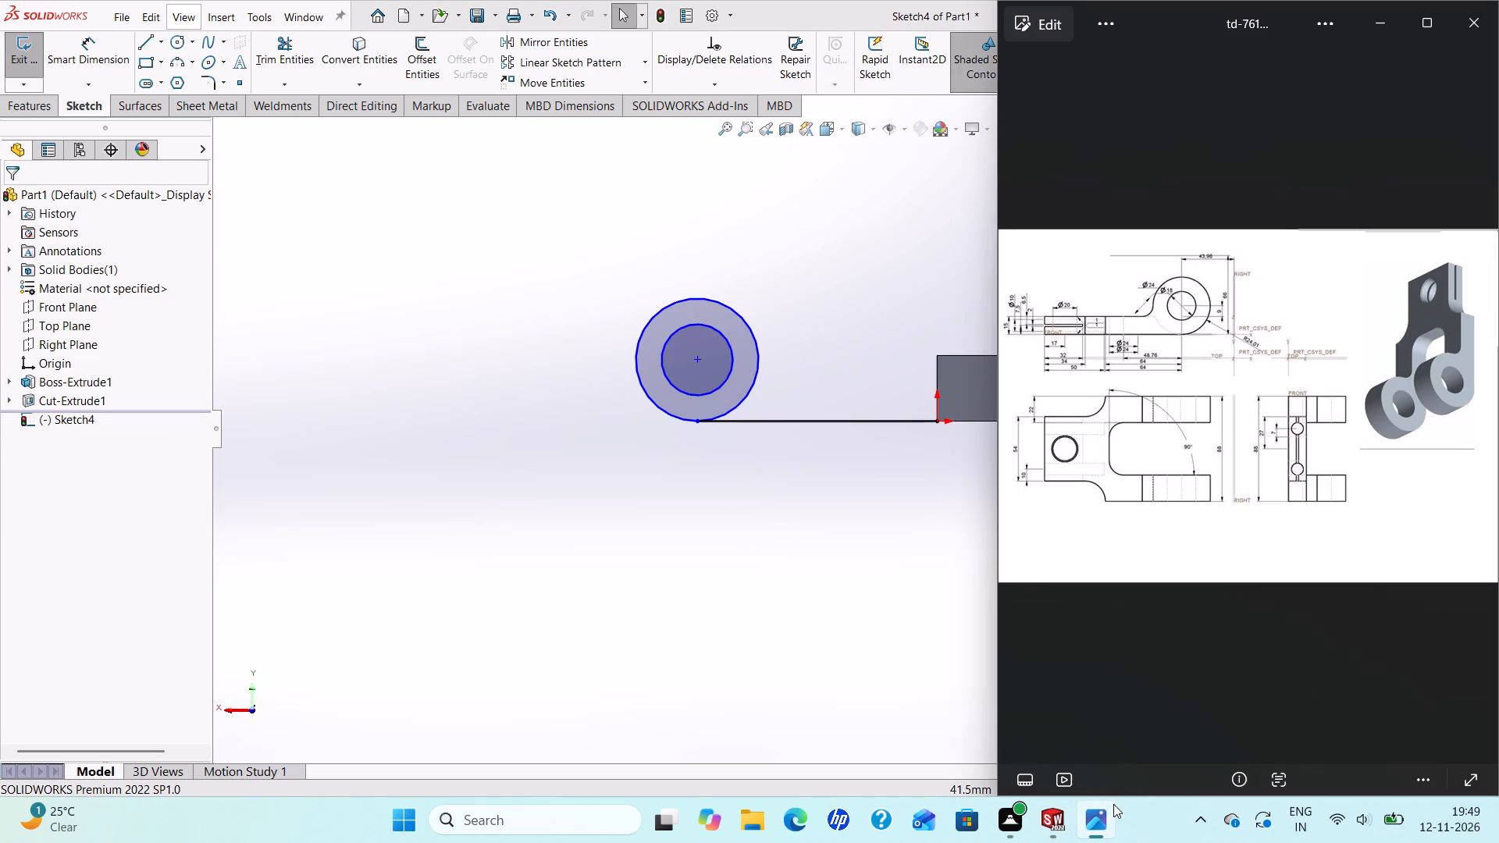
{"action": "scroll", "coordinate": [1169, 322], "scroll_direction": "up", "scroll_amount": 6}
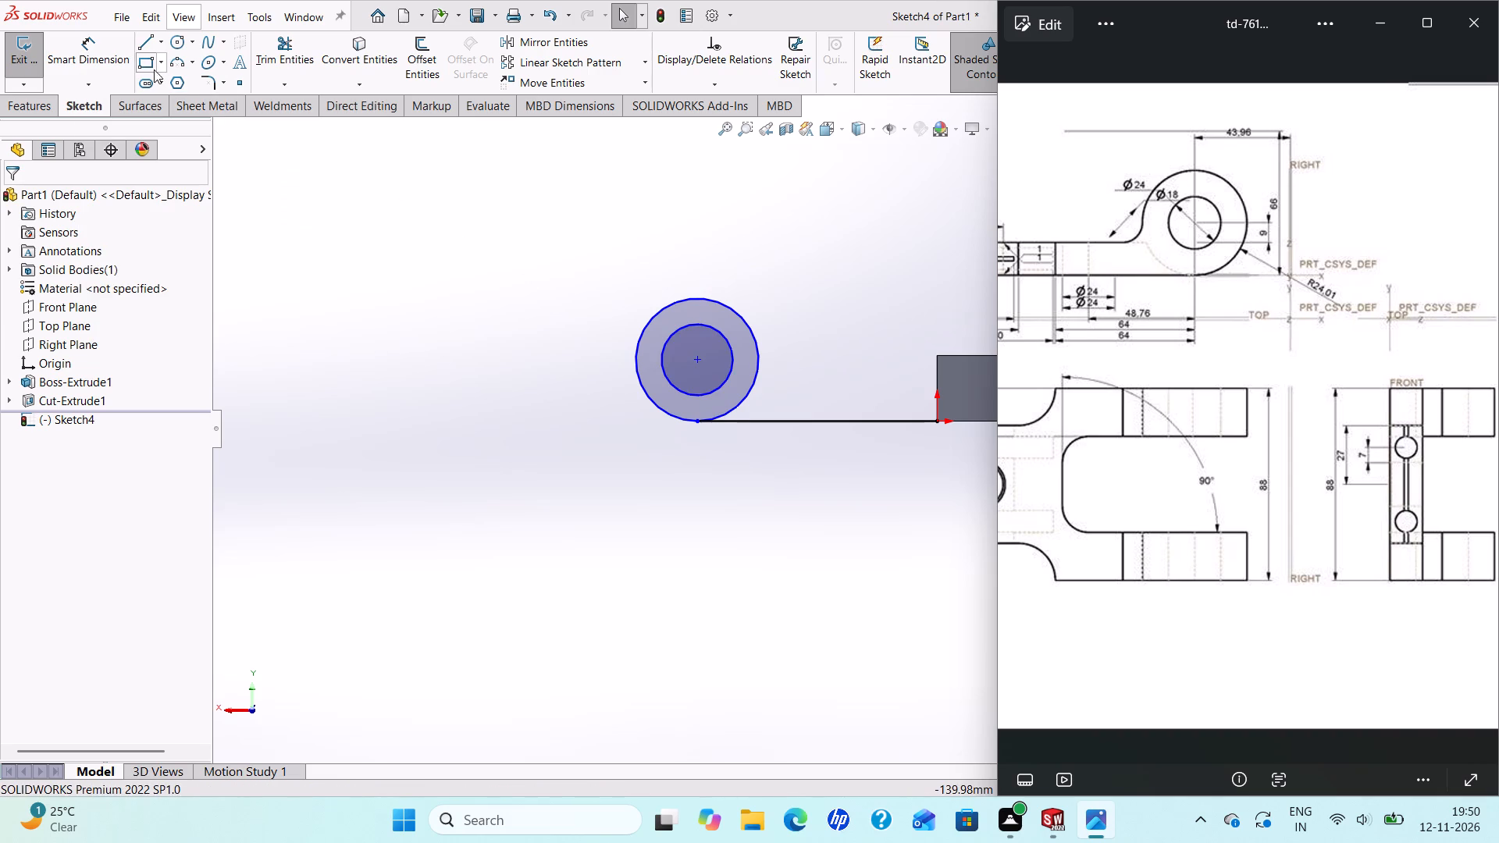
{"action": "left_click", "coordinate": [108, 55]}
{"action": "left_click", "coordinate": [674, 330]}
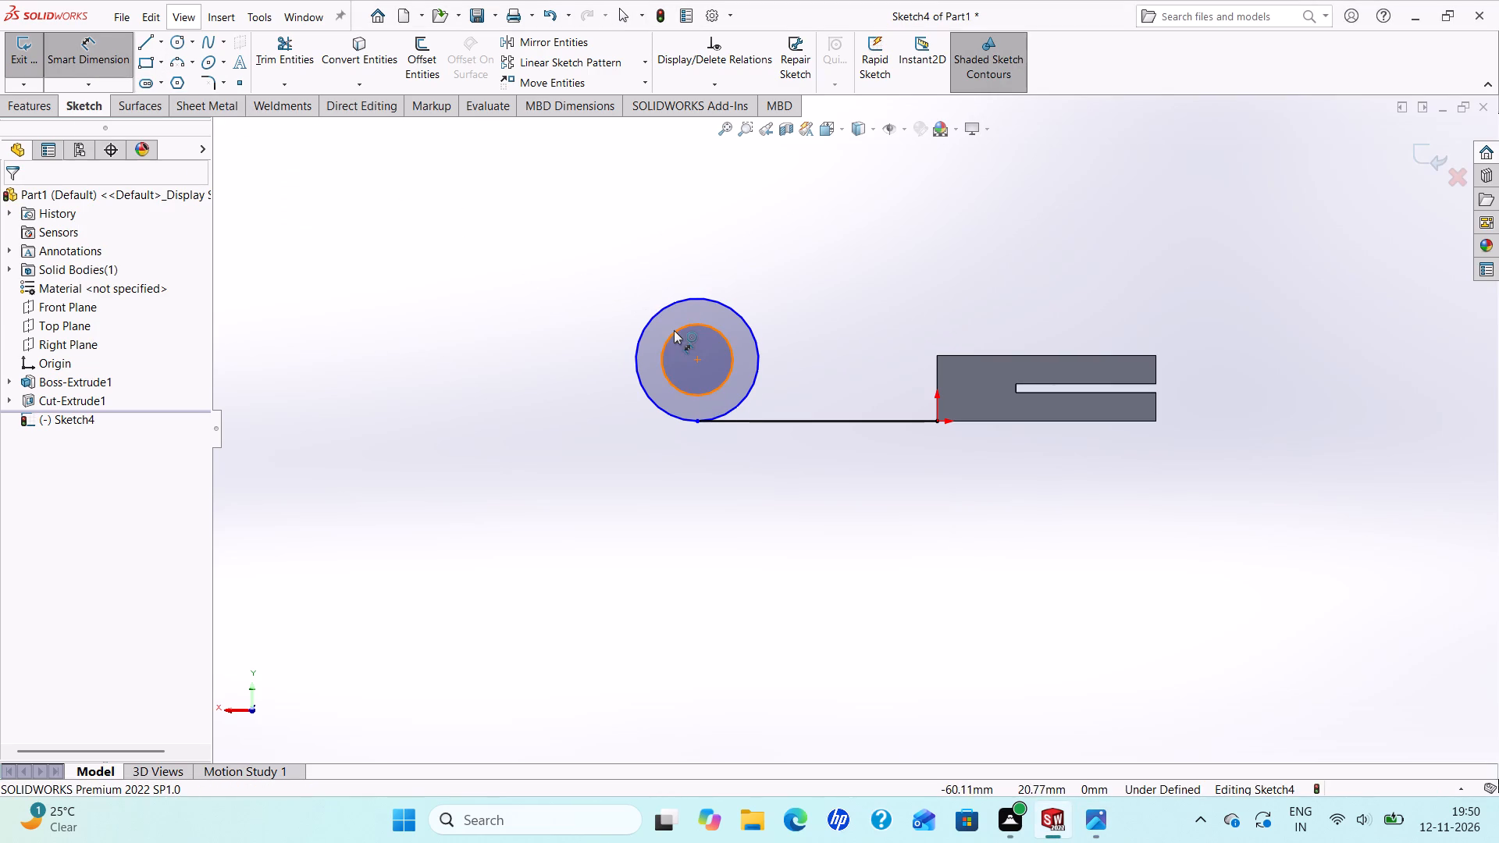
{"action": "left_click", "coordinate": [511, 233]}
{"action": "type", "text": "24"}
{"action": "key", "text": "Return"}
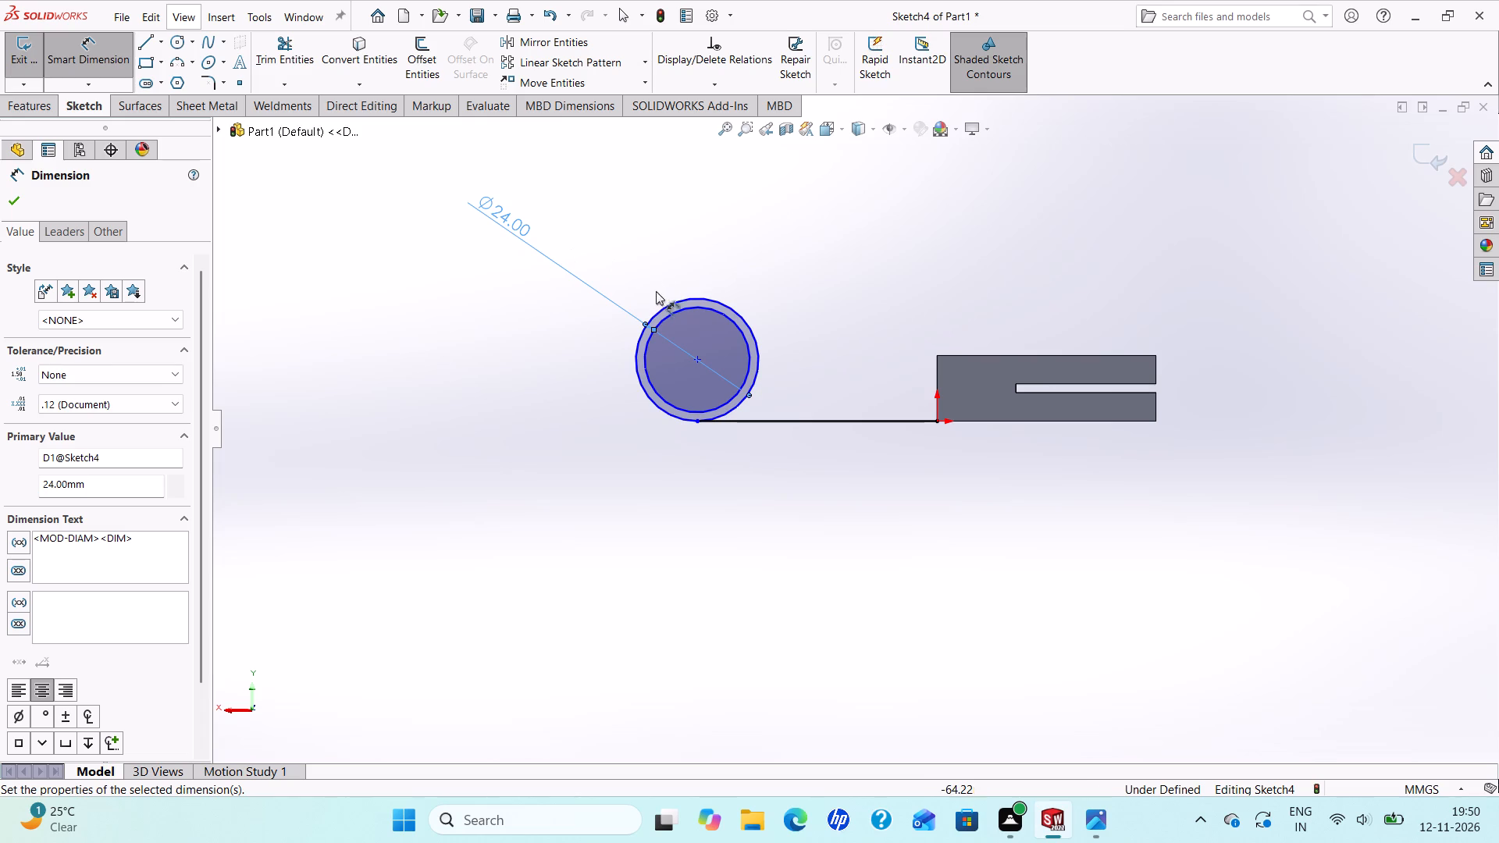
{"action": "left_click", "coordinate": [660, 310]}
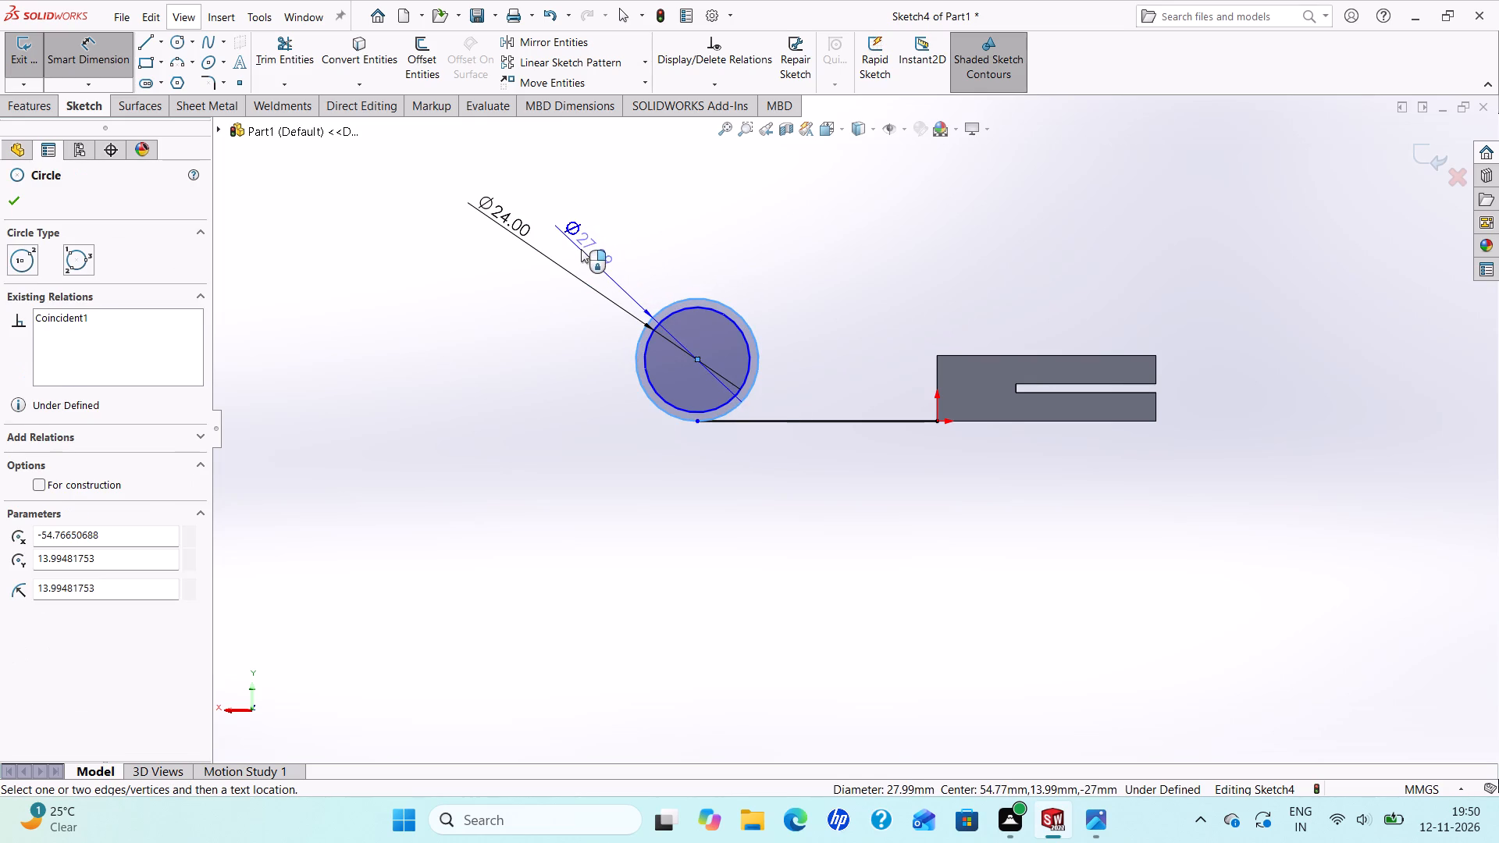
{"action": "left_click", "coordinate": [581, 249]}
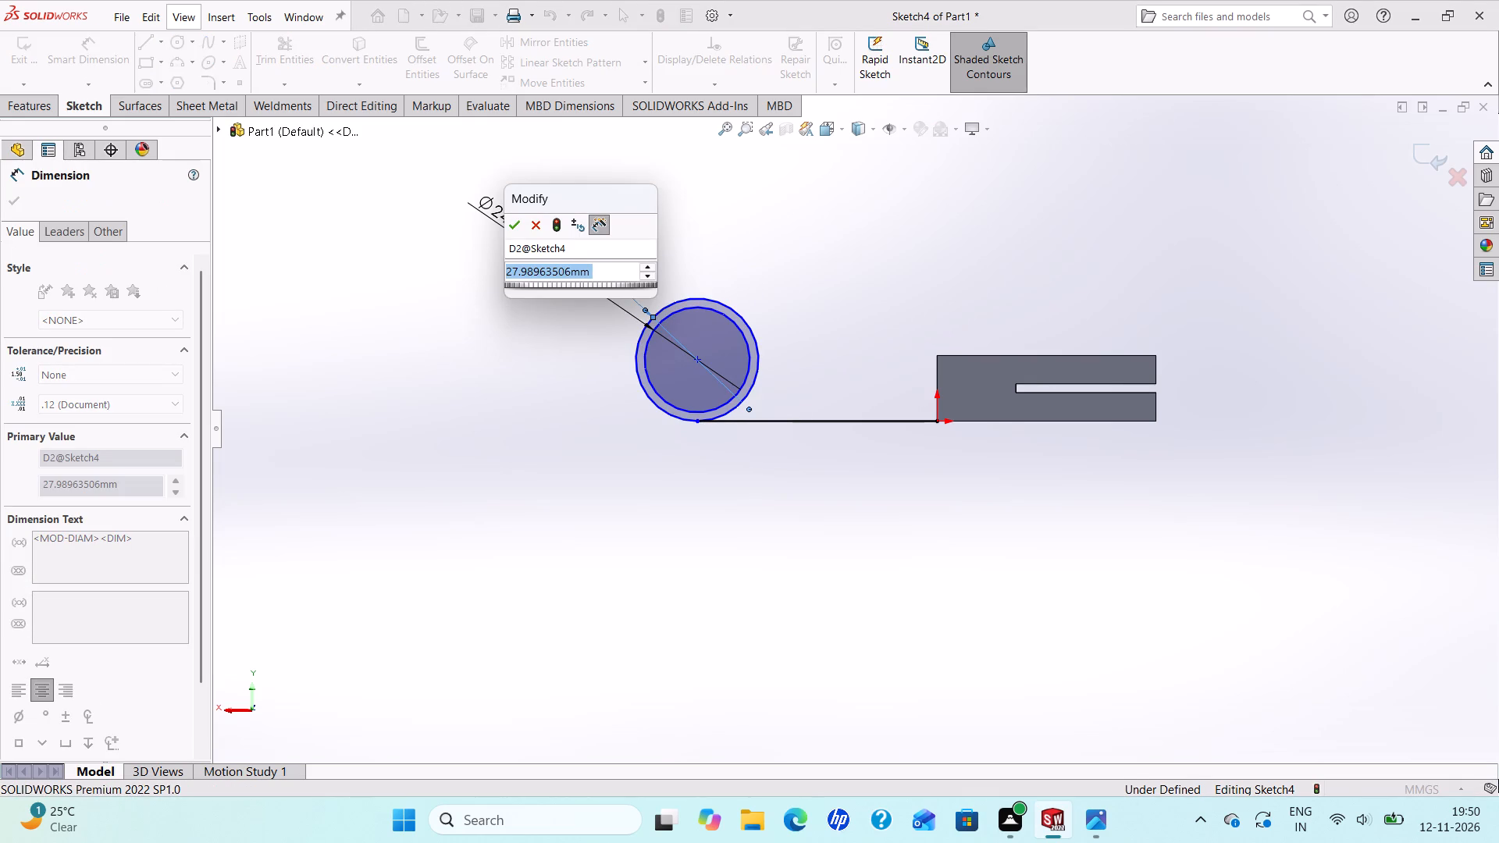
{"action": "type", "text": "48"}
{"action": "key", "text": "Return"}
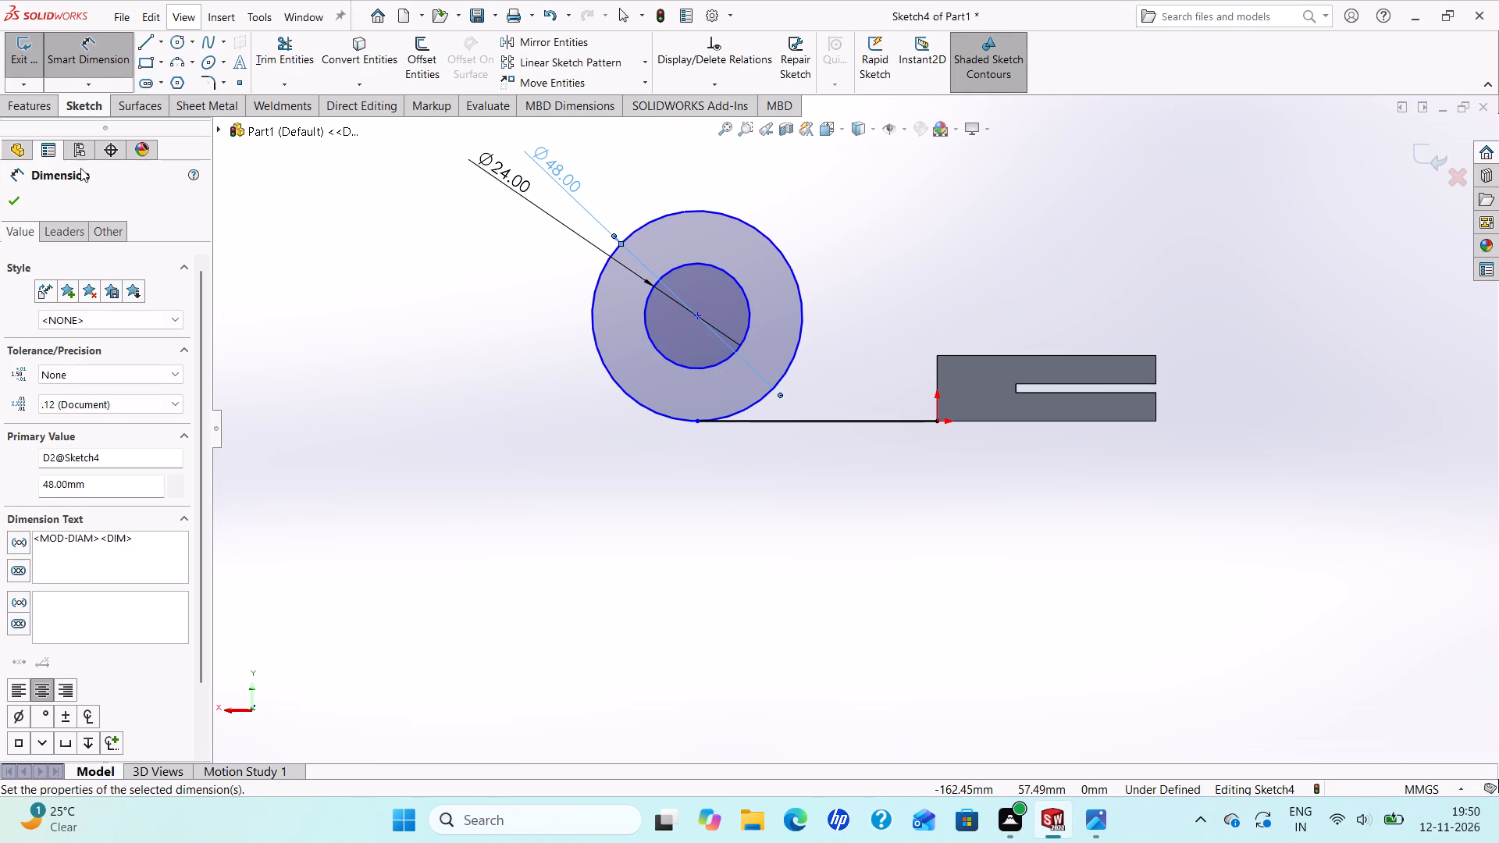
{"action": "left_click", "coordinate": [14, 198]}
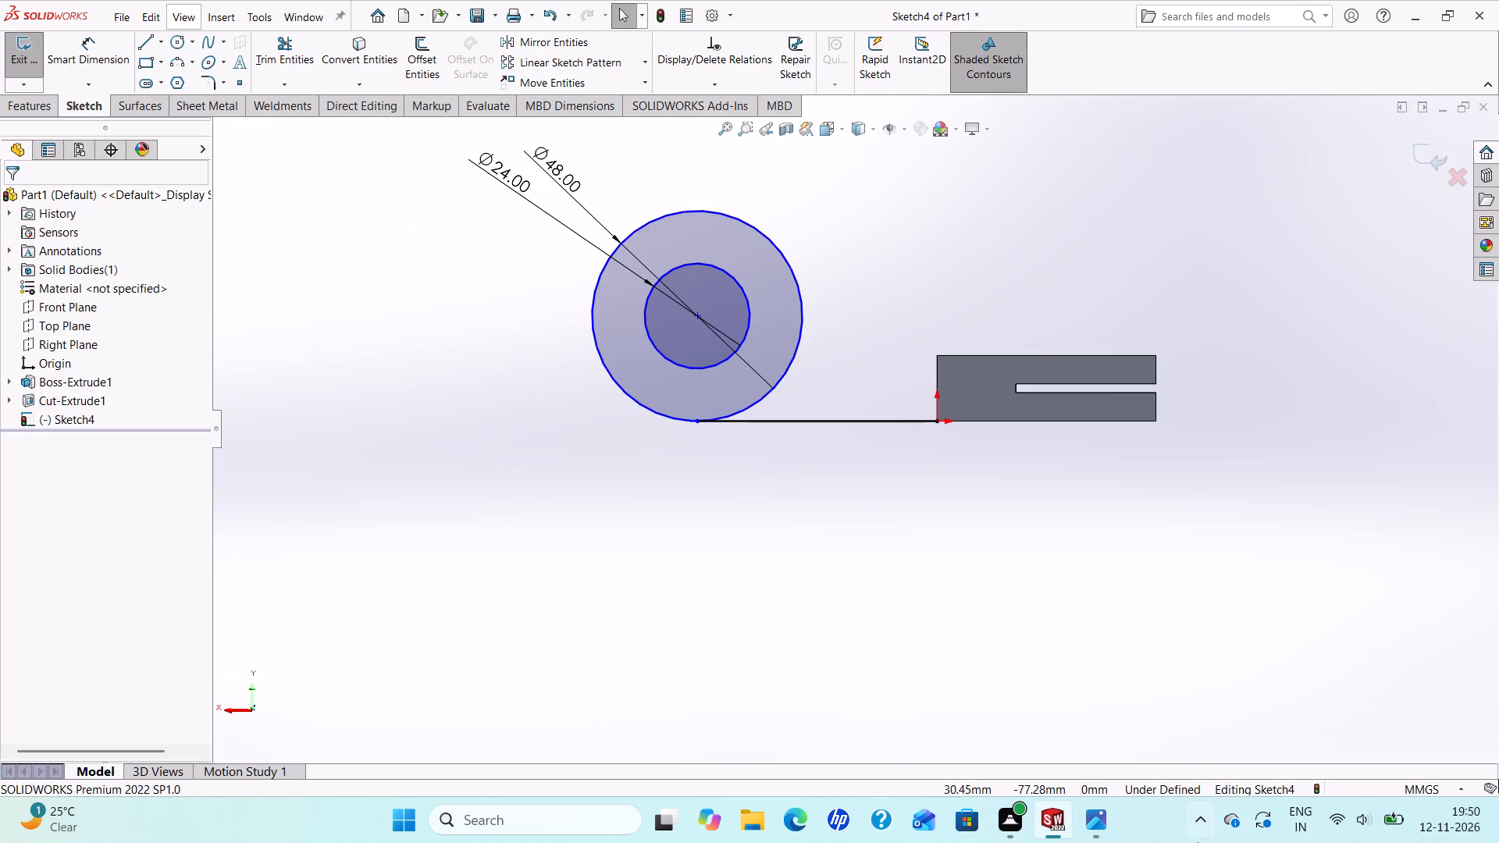
Consult the reference drawing again, then convert the block profile's upper long edge into a sketch line with Convert Entities.
{"action": "left_click", "coordinate": [1102, 825]}
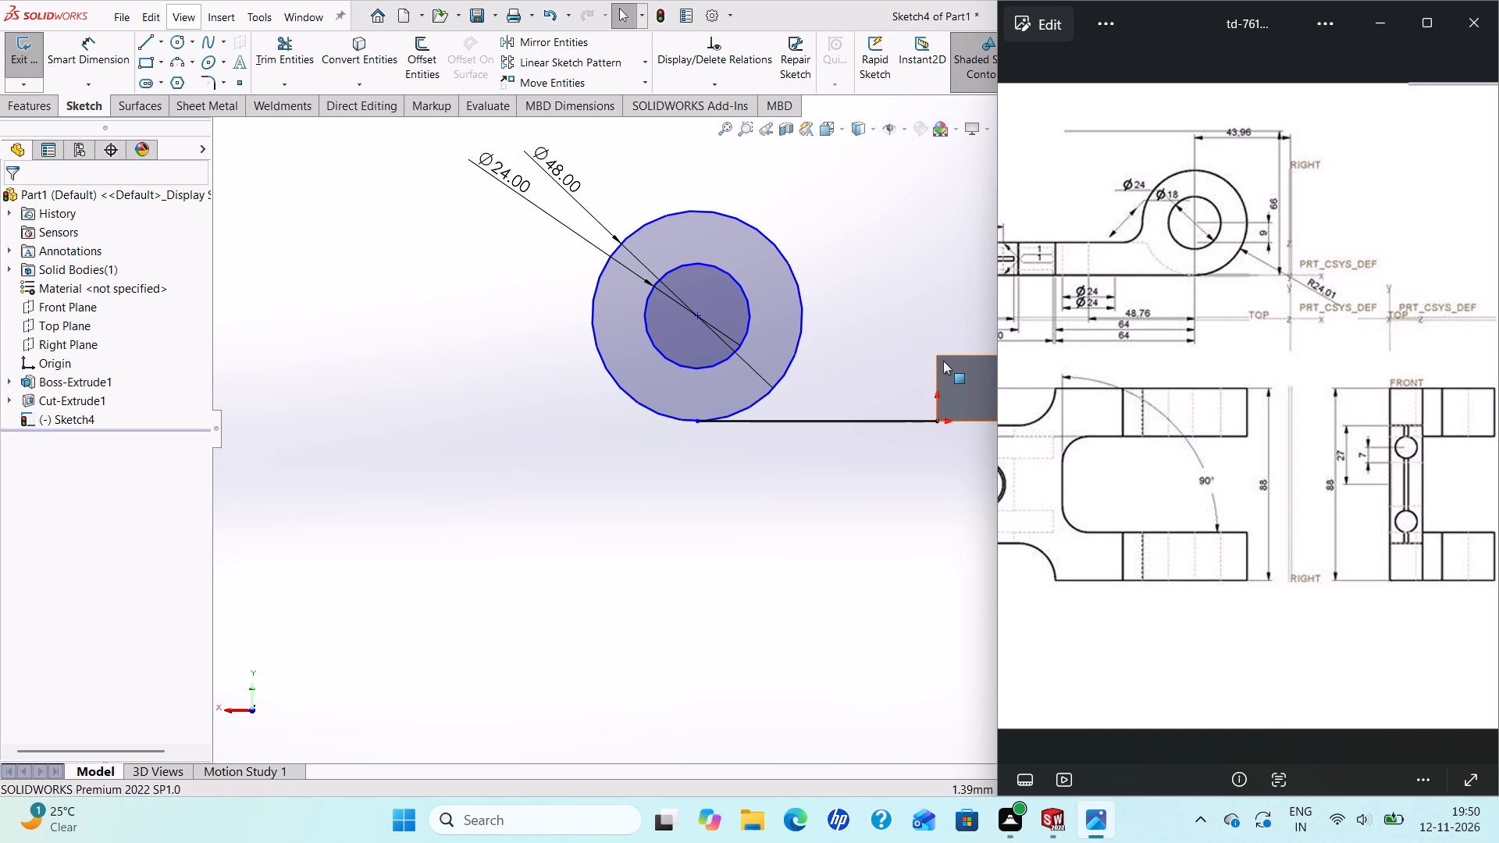
{"action": "scroll", "coordinate": [943, 361], "scroll_direction": "up", "scroll_amount": 1}
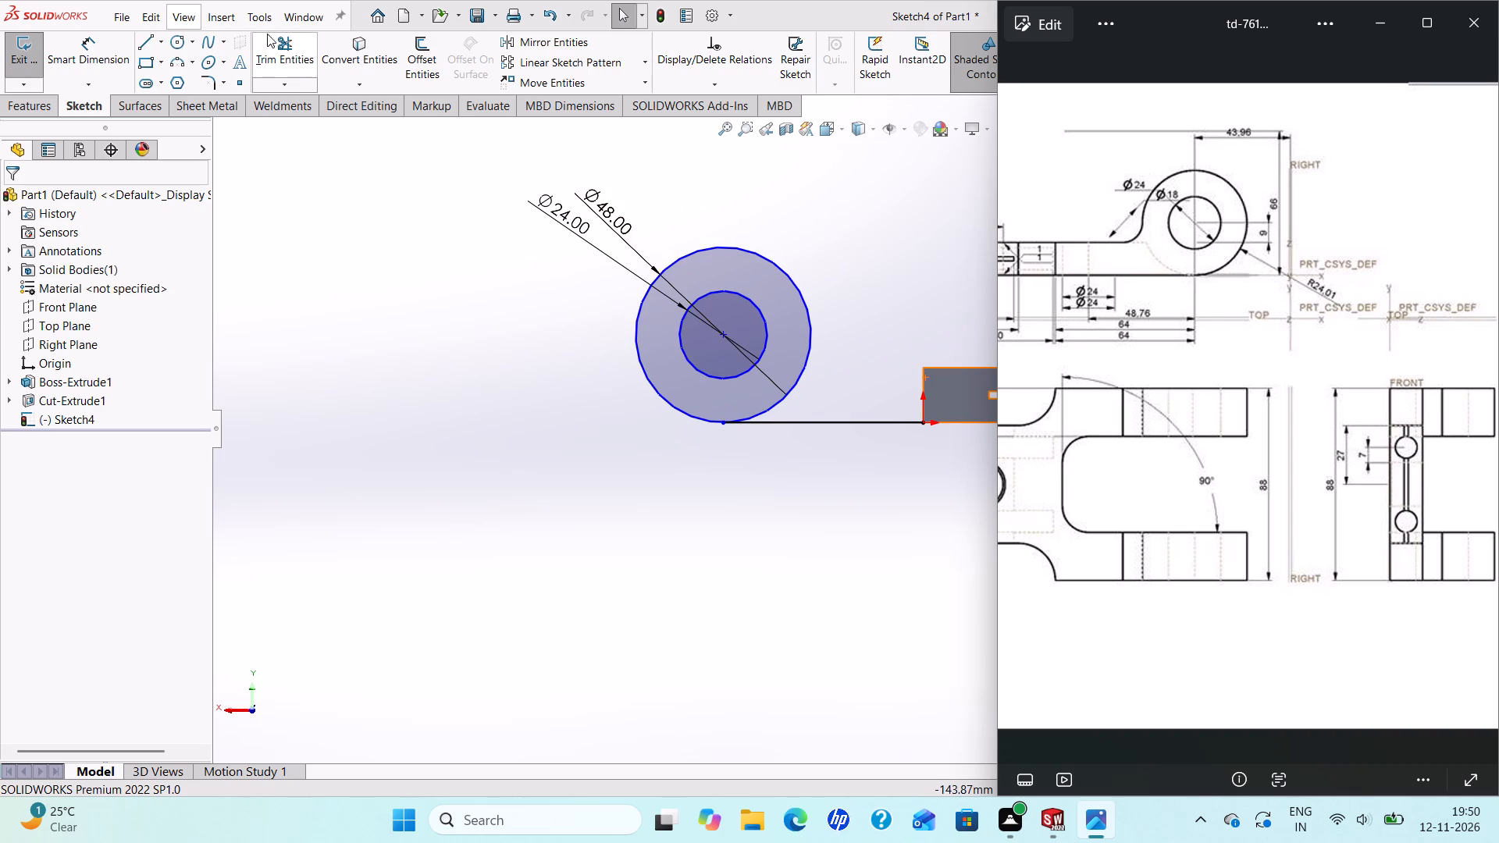
{"action": "left_click", "coordinate": [366, 48]}
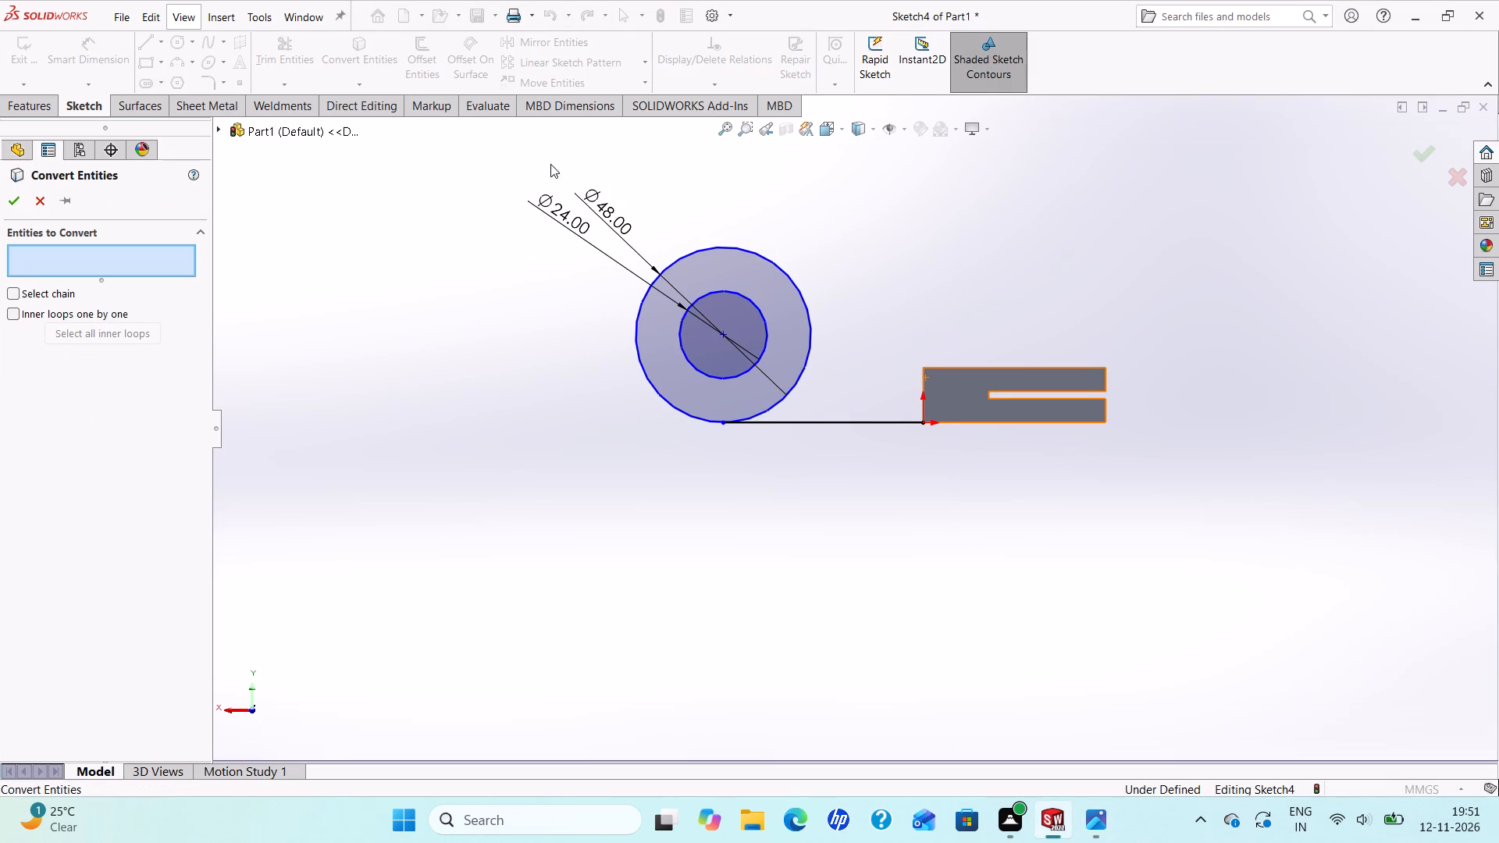
{"action": "left_click", "coordinate": [960, 368]}
{"action": "left_click", "coordinate": [16, 196]}
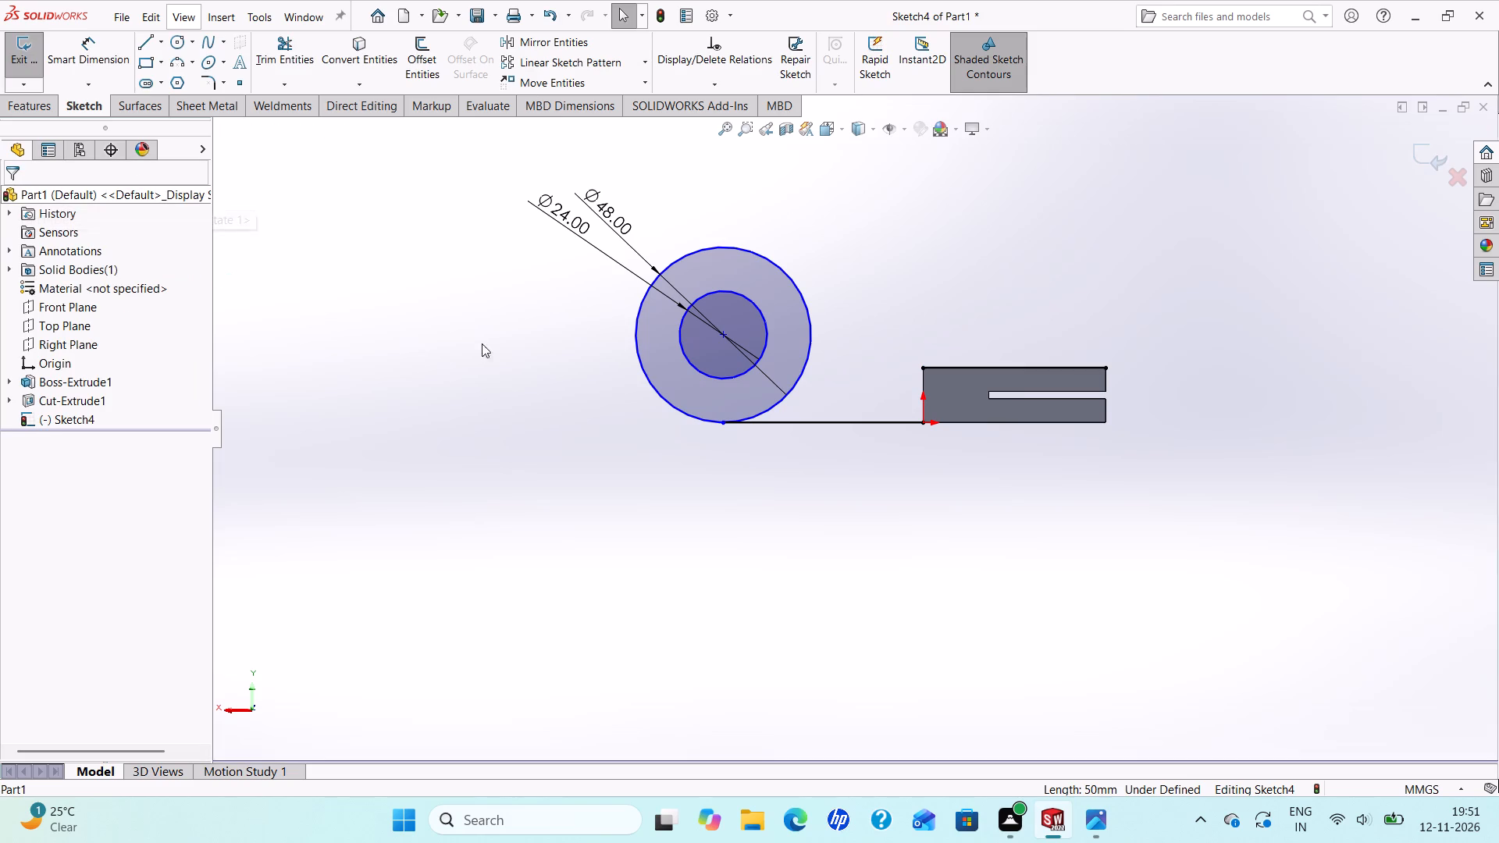
Check the fillet beside the eye in the Photos drawing, then sketch a circle about 14 mm across between the eye and the block's upper corner.
{"action": "scroll", "coordinate": [1215, 484], "scroll_direction": "up", "scroll_amount": 1}
{"action": "scroll", "coordinate": [1215, 484], "scroll_direction": "down", "scroll_amount": 1}
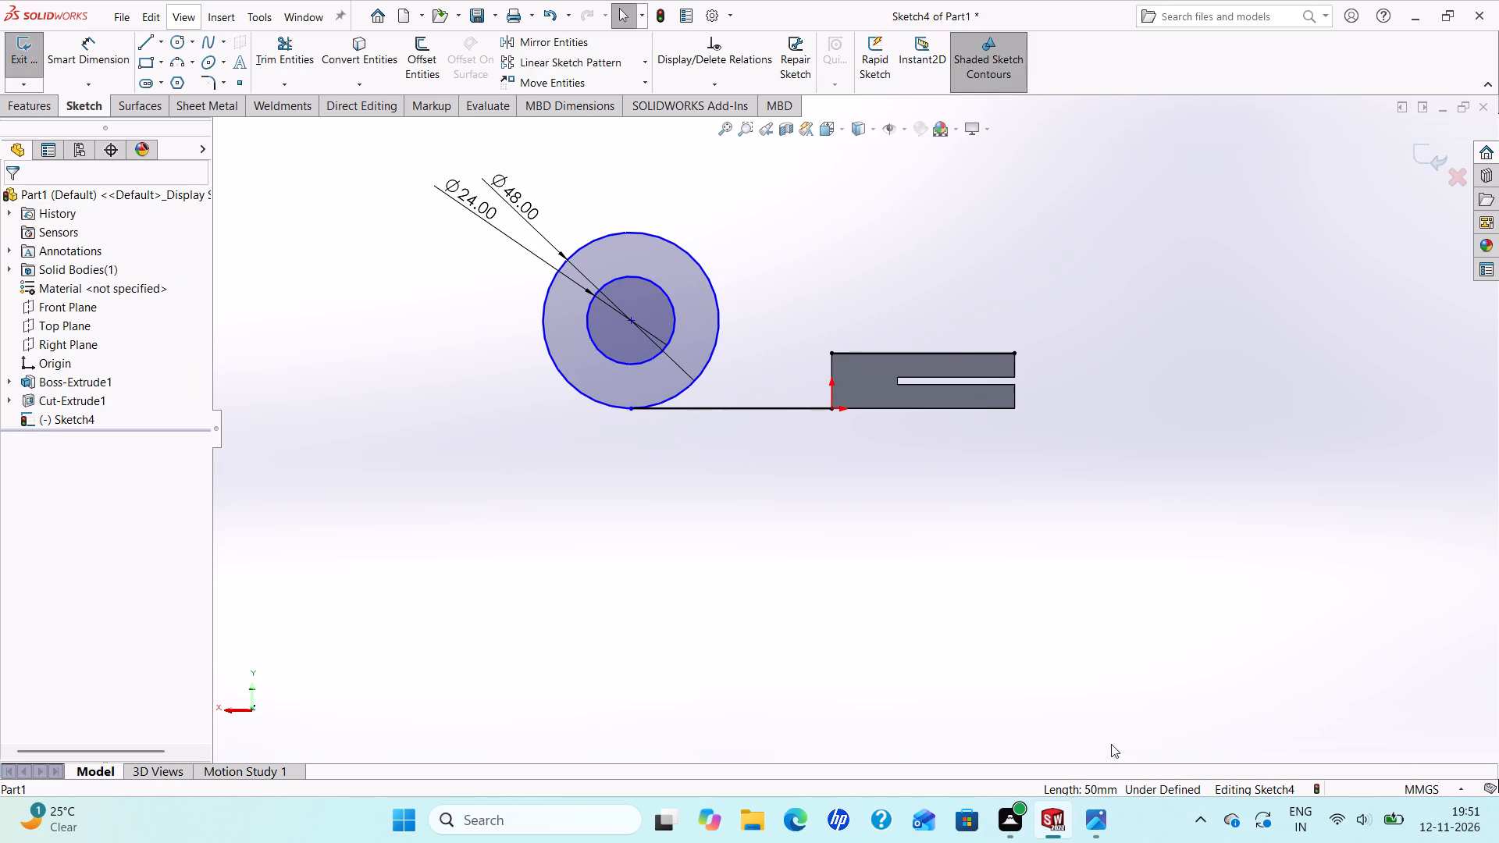
{"action": "left_click", "coordinate": [1095, 825]}
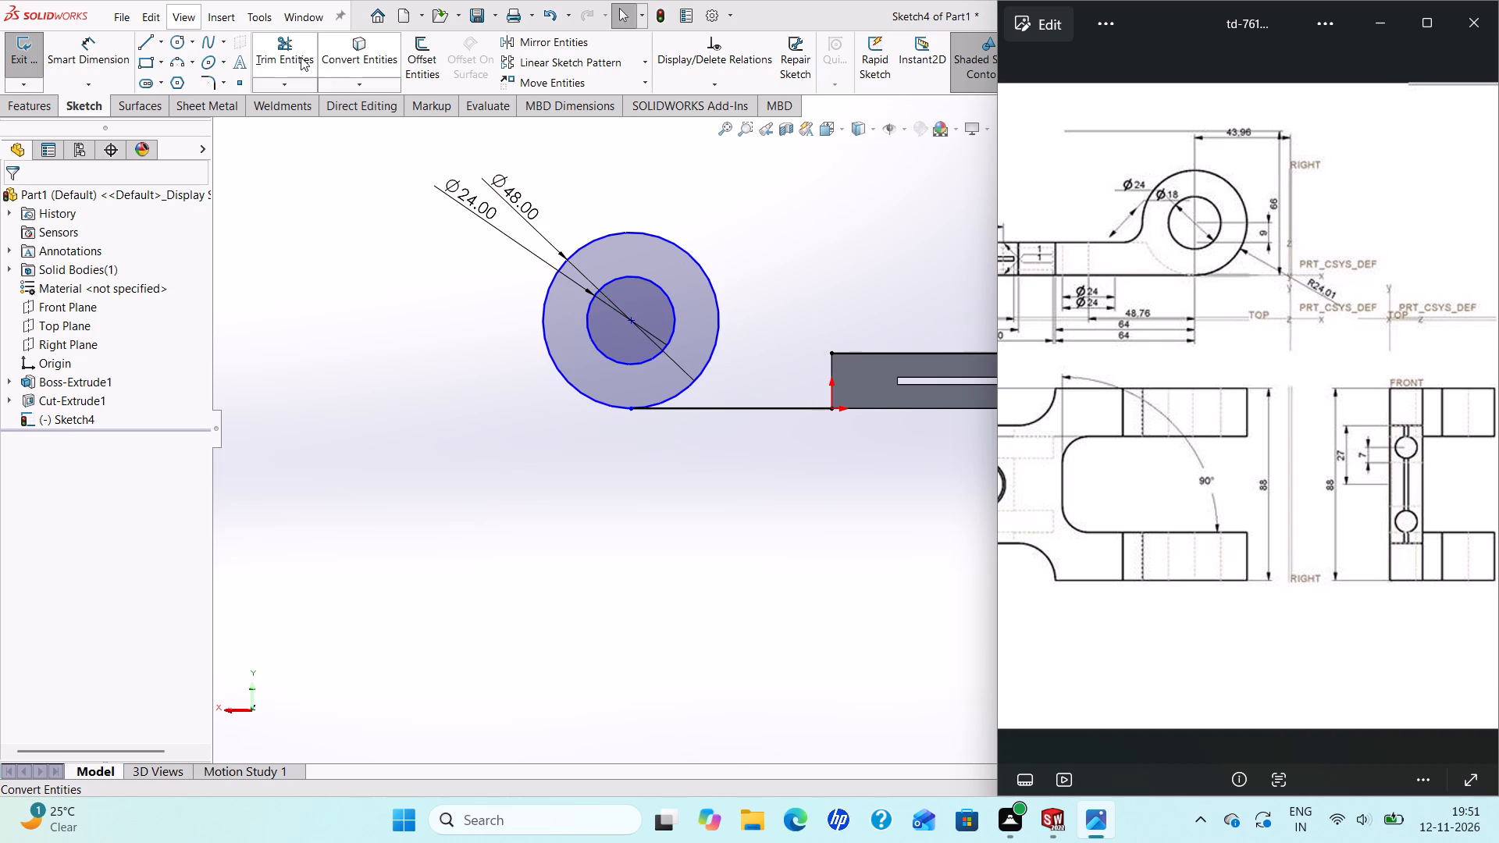
{"action": "left_click", "coordinate": [170, 40]}
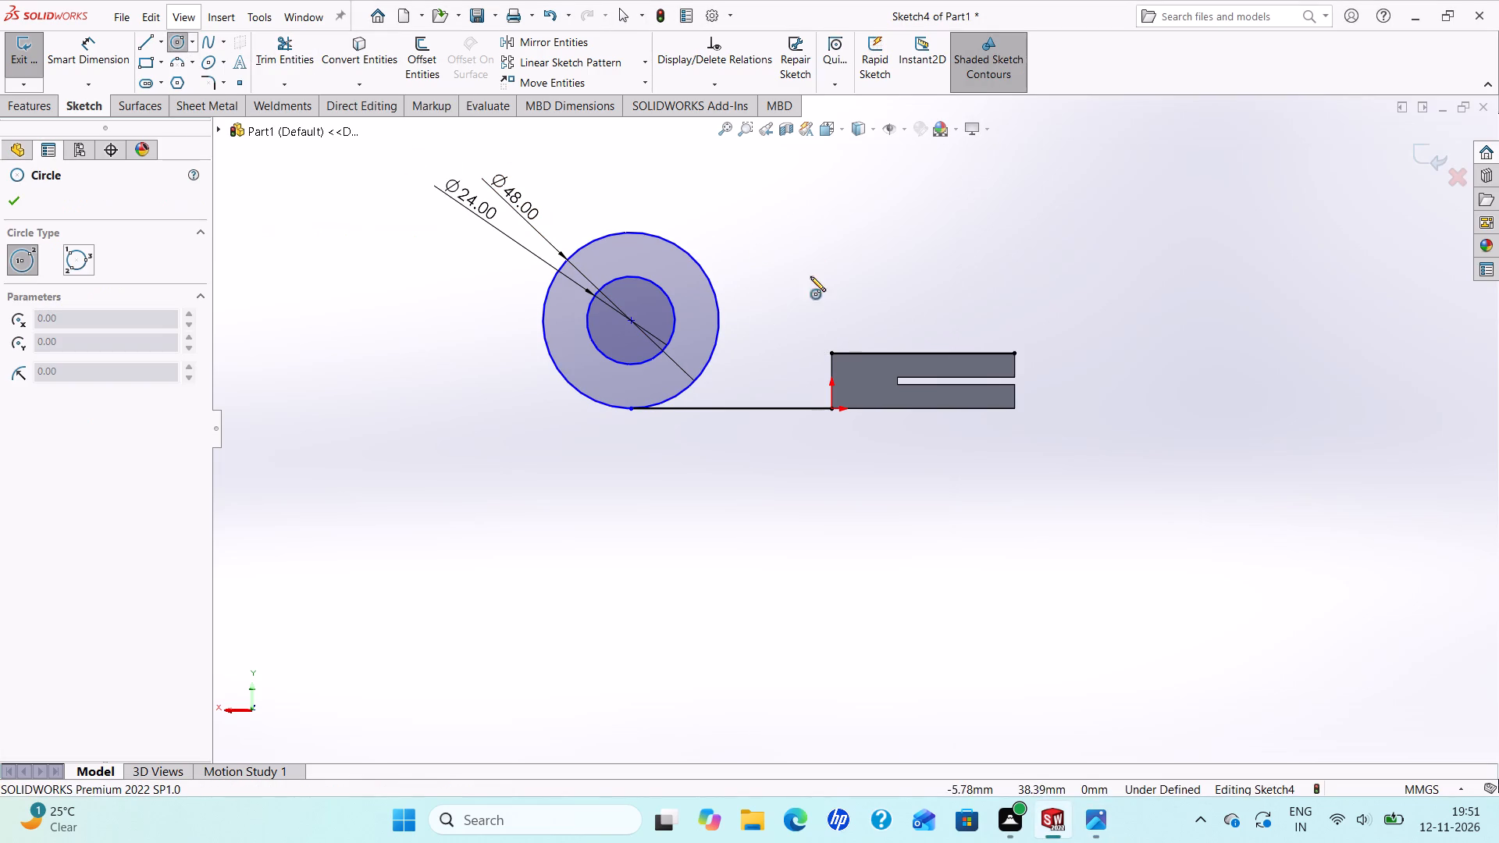
{"action": "left_click", "coordinate": [807, 329]}
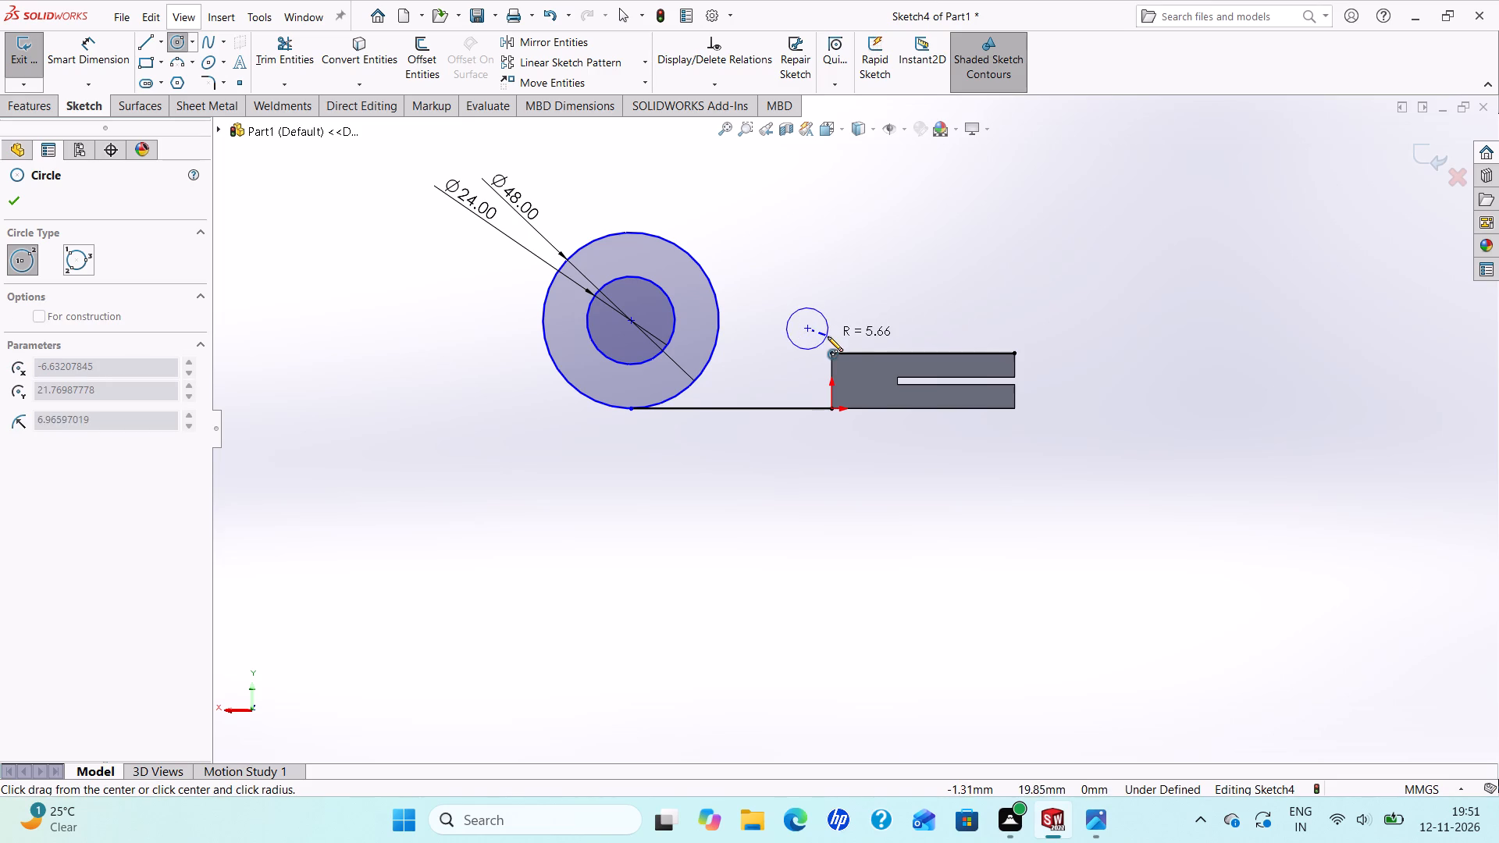
{"action": "left_click", "coordinate": [828, 336]}
{"action": "right_click", "coordinate": [828, 336]}
{"action": "left_click", "coordinate": [860, 344]}
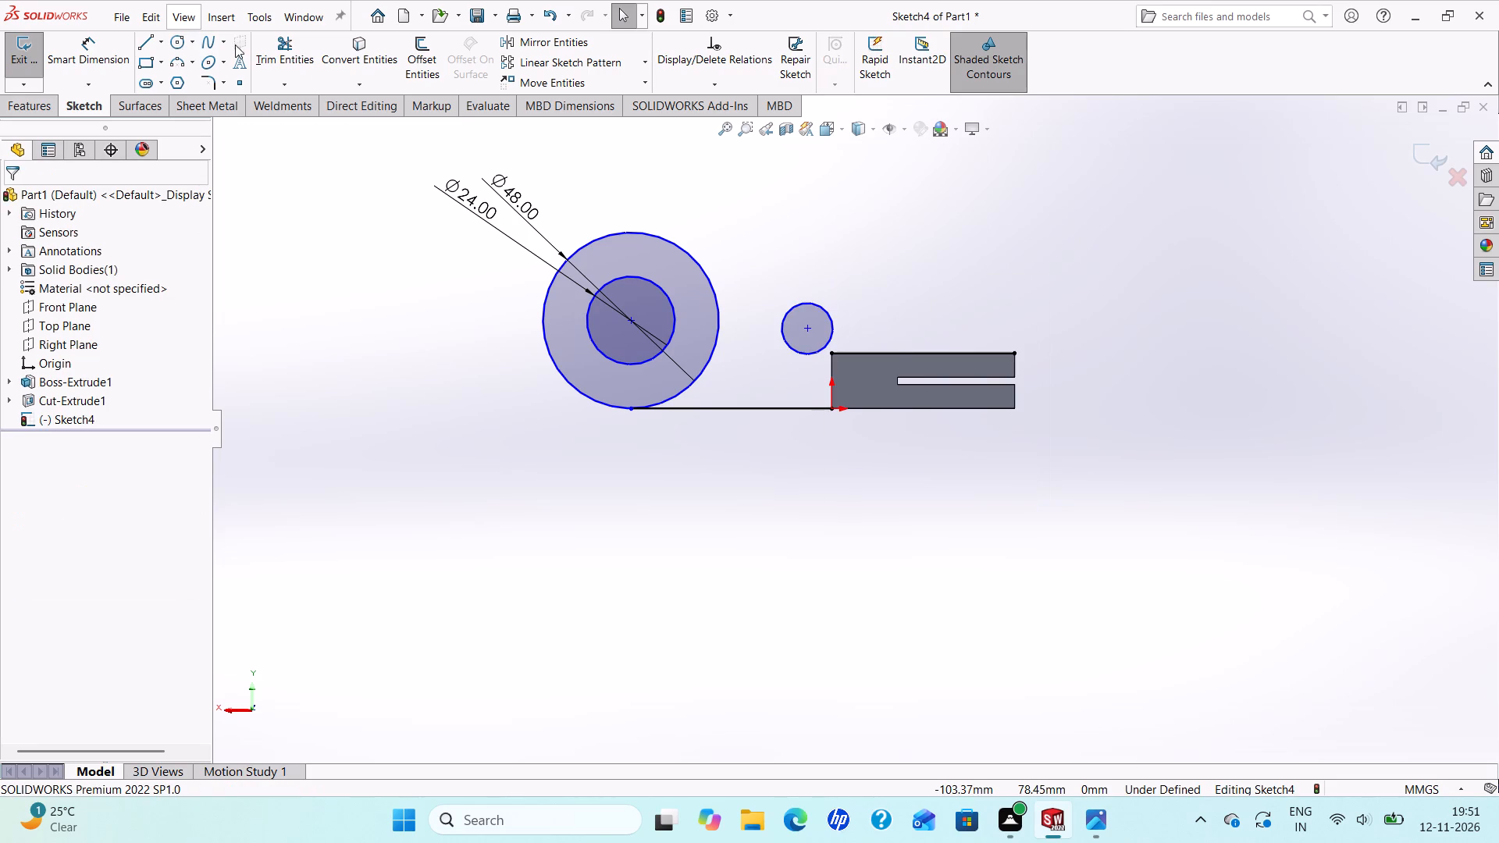
Dimension the small circle's diameter as 18 mm.
{"action": "left_click", "coordinate": [95, 69]}
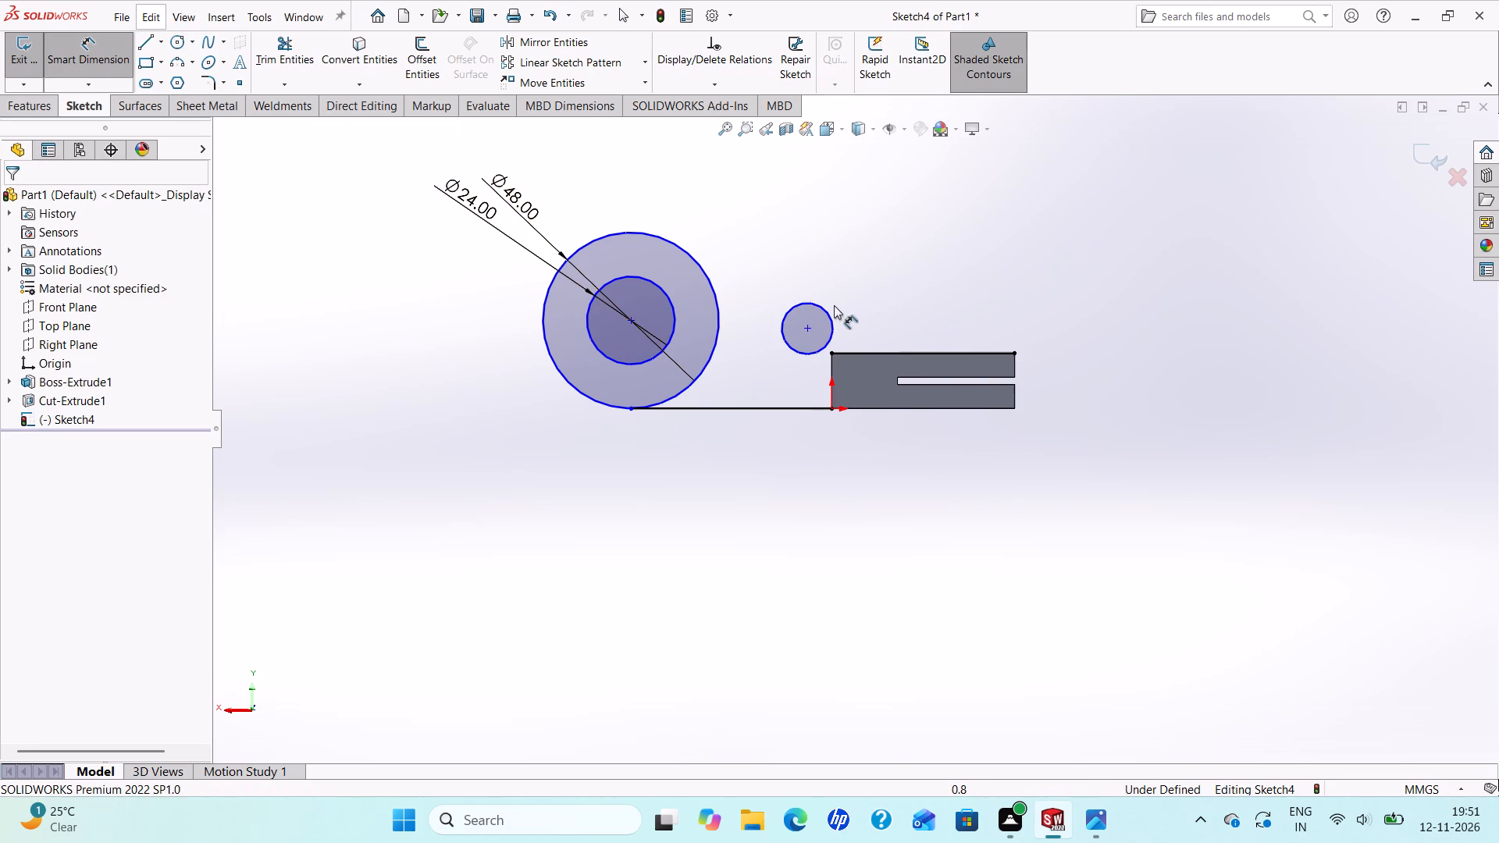
{"action": "left_click", "coordinate": [829, 308]}
{"action": "left_click", "coordinate": [899, 272]}
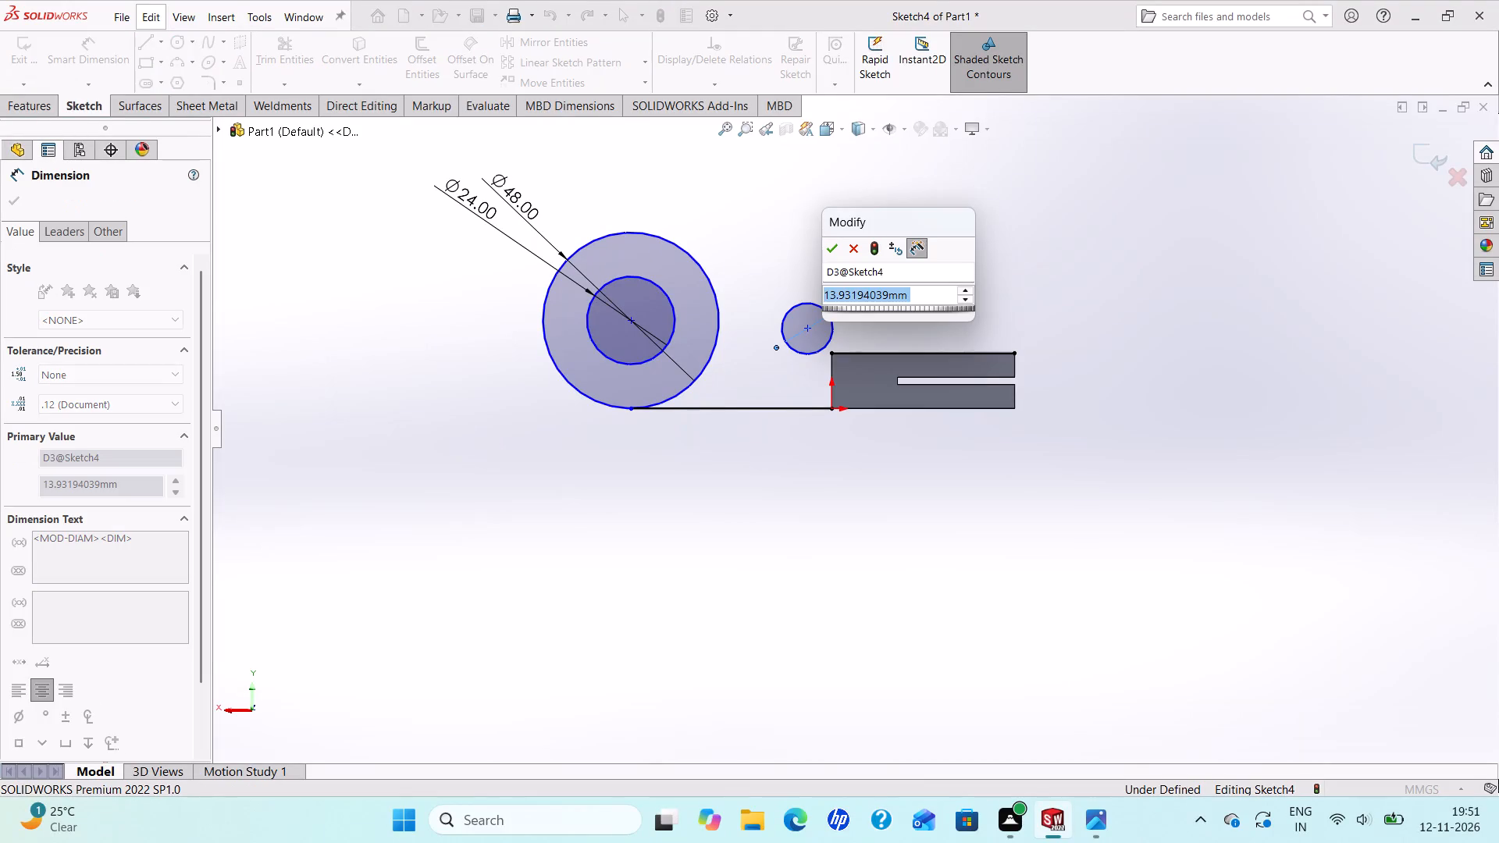
{"action": "type", "text": "18"}
{"action": "key", "text": "Return"}
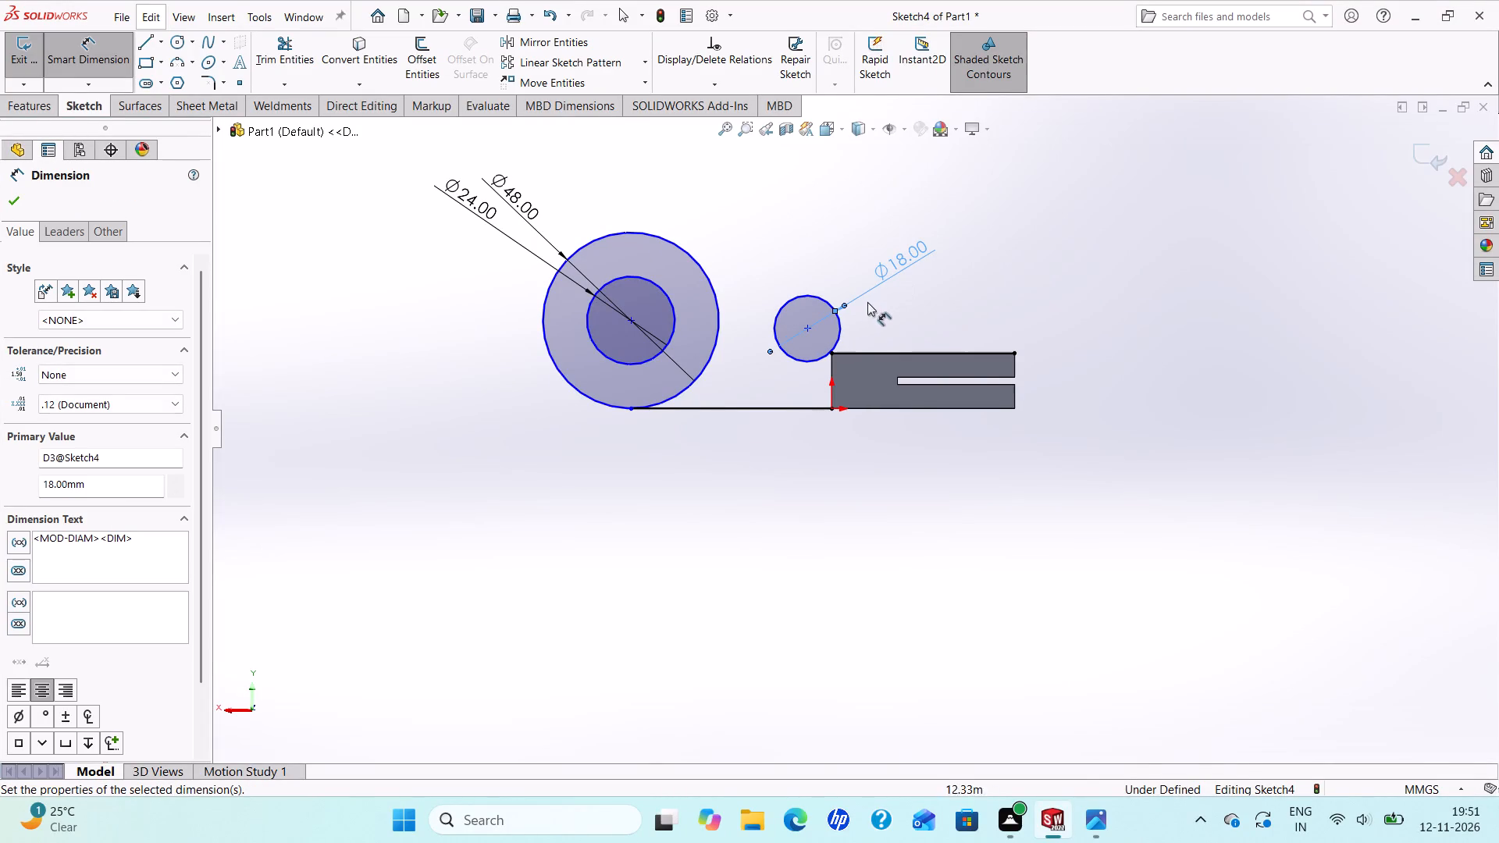
{"action": "left_click", "coordinate": [16, 195]}
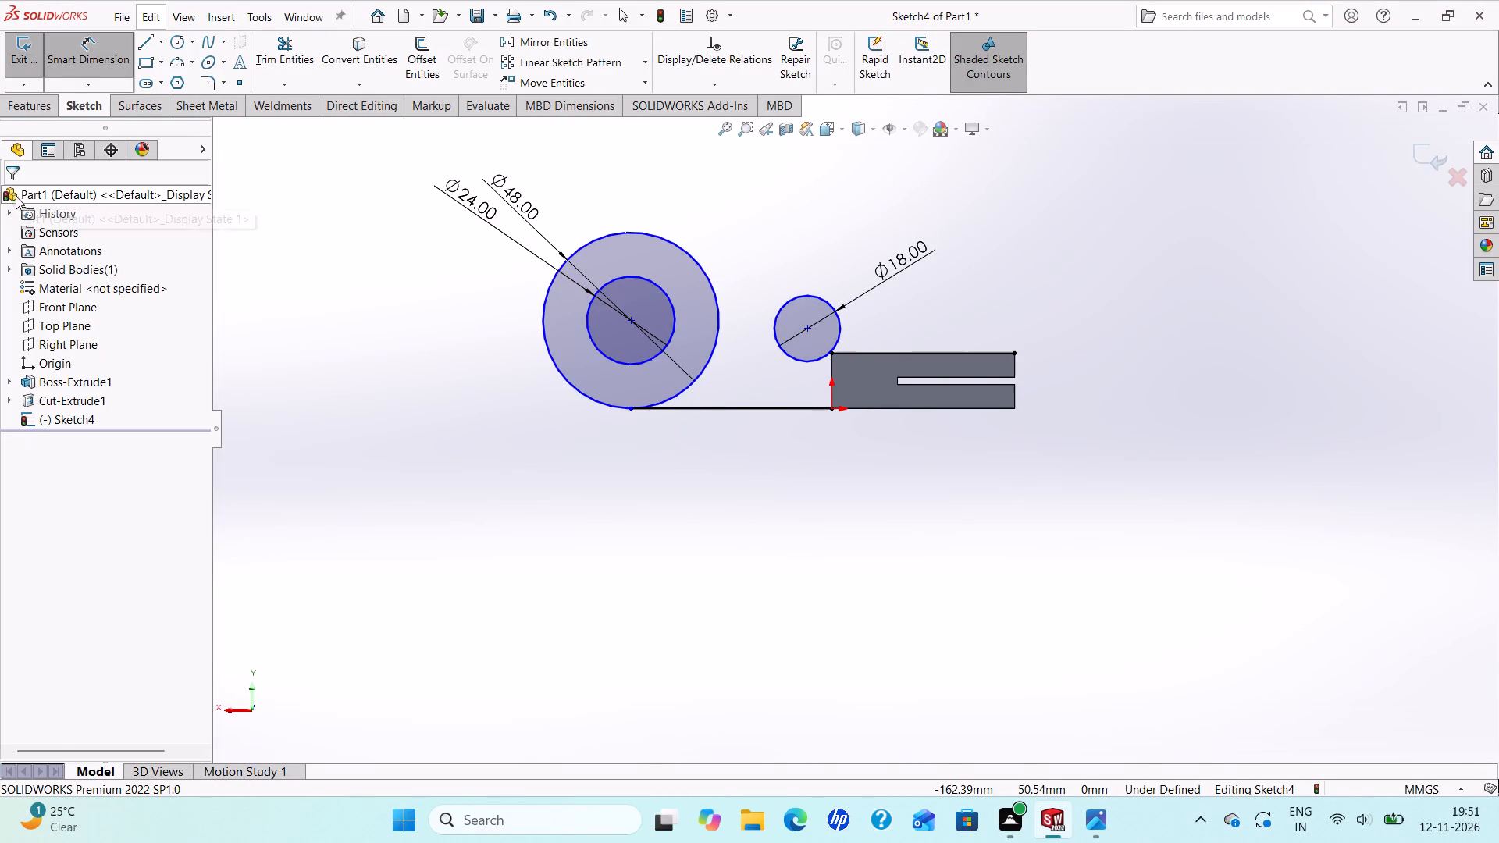
Add a Tangent relation between the 18 mm circle and the converted upper edge line of the block.
{"action": "left_click", "coordinate": [832, 340], "text": "ctrl"}
{"action": "left_click", "coordinate": [837, 350], "text": "ctrl"}
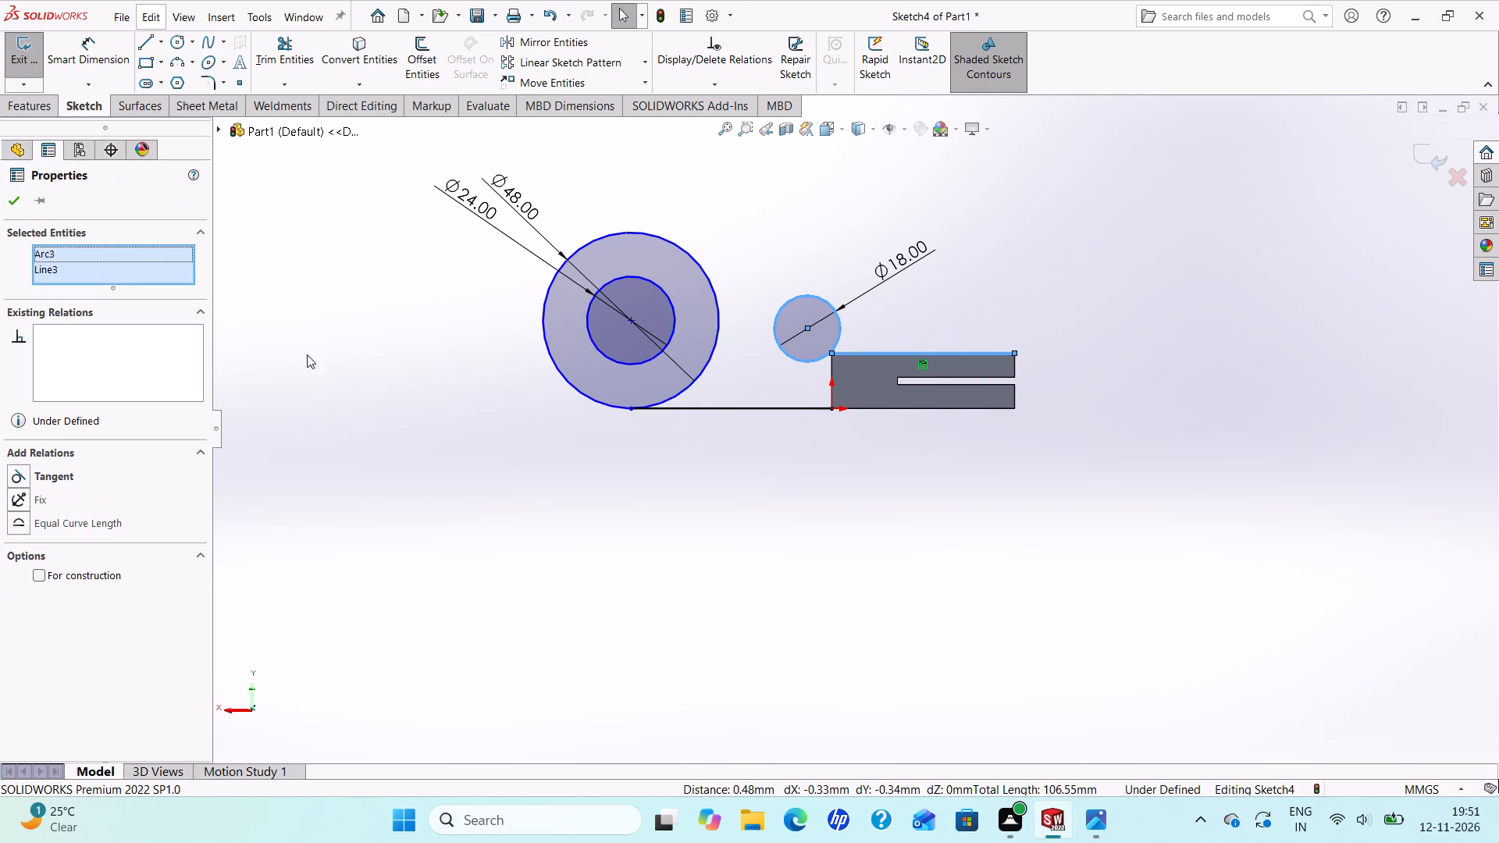
{"action": "left_click", "coordinate": [22, 472]}
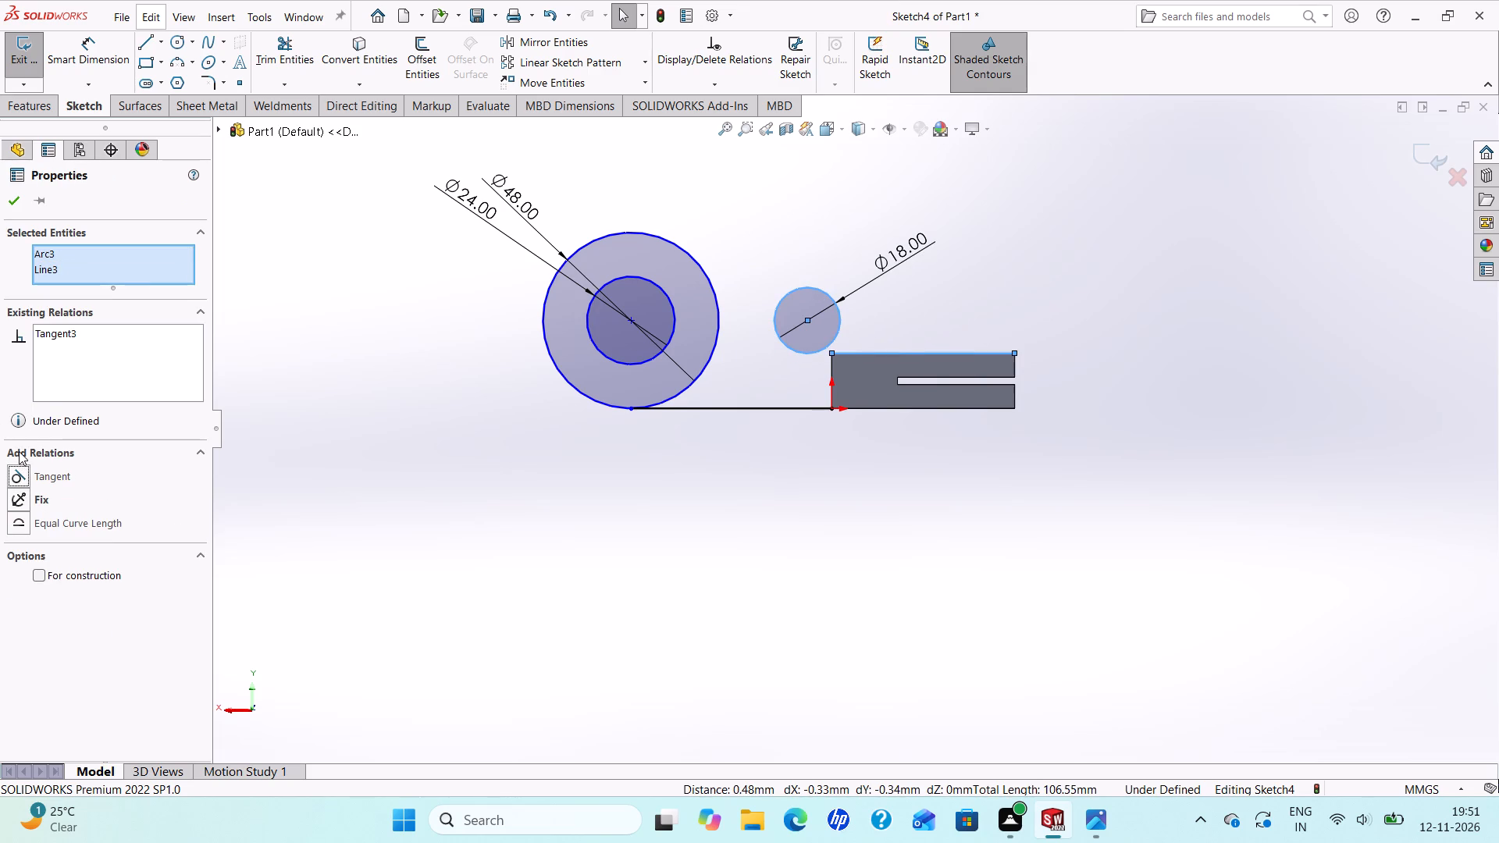
{"action": "left_click", "coordinate": [16, 205]}
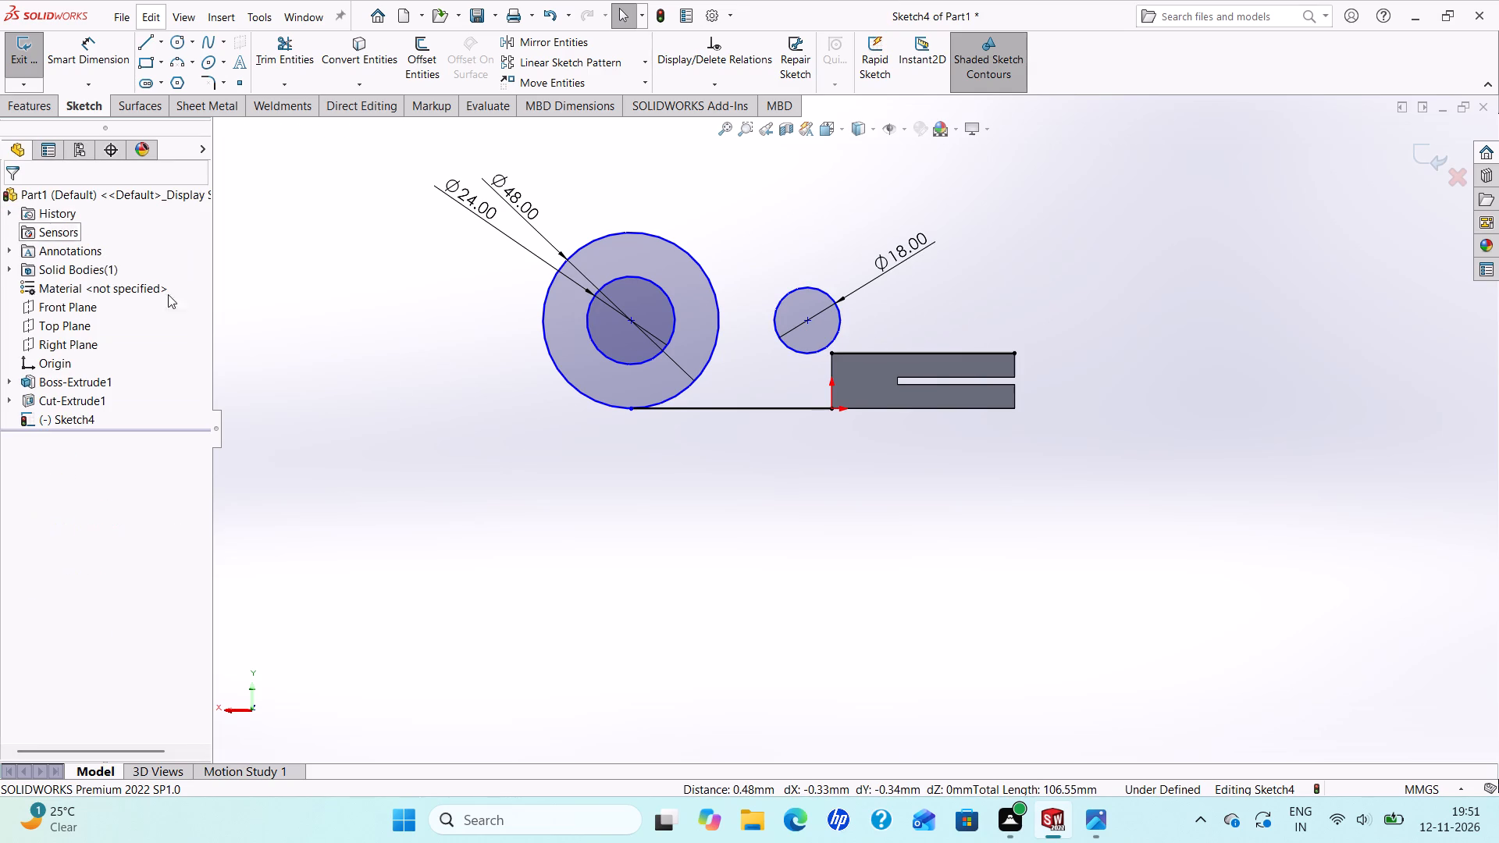
Consult the reference drawing, then add a Tangent relation between the 18 mm circle and the eye's outer circle.
{"action": "left_click", "coordinate": [1104, 817]}
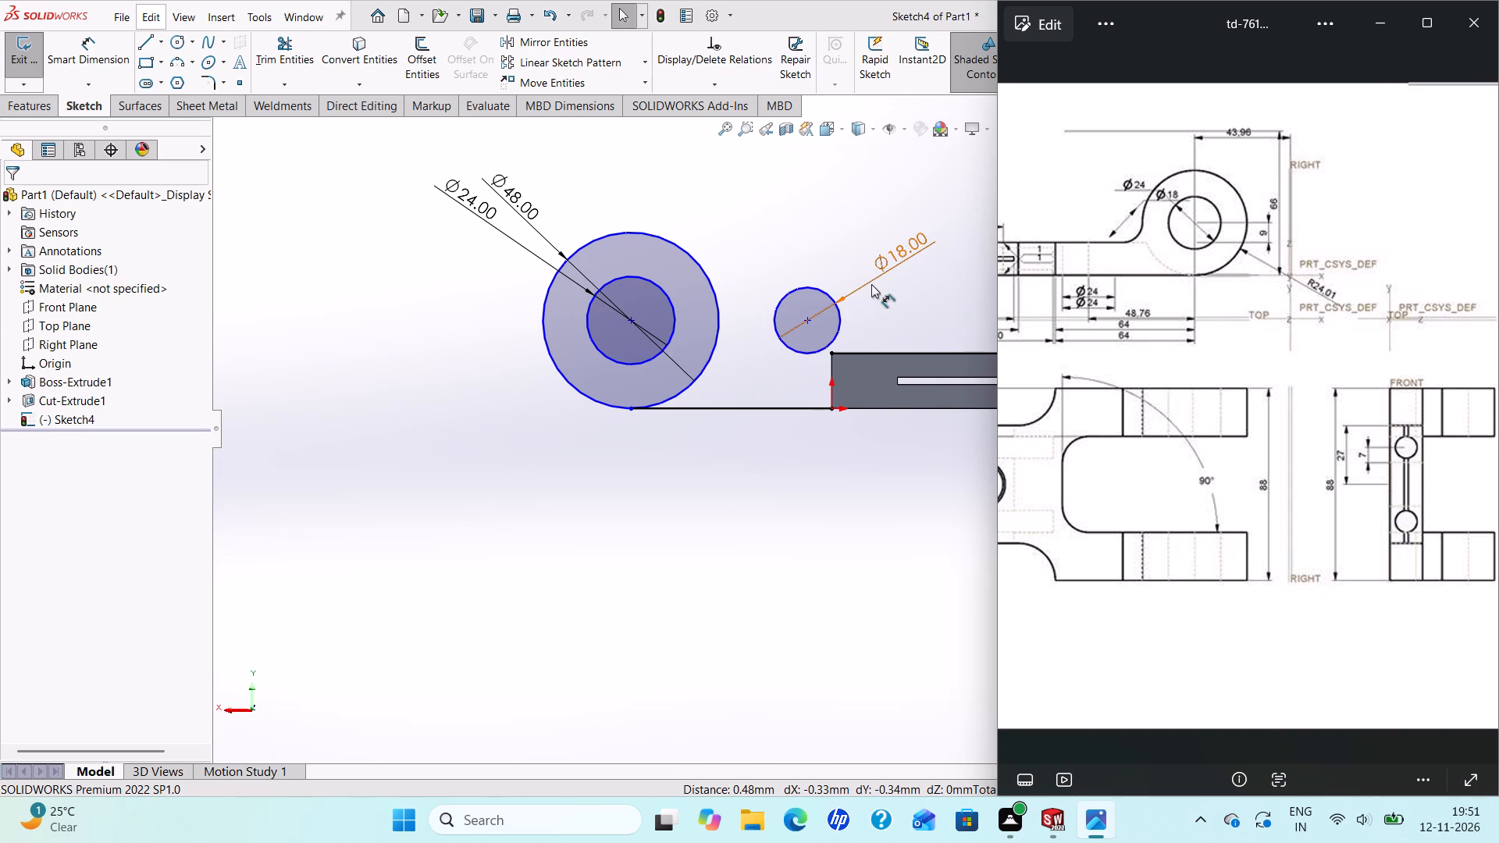
{"action": "key", "text": "ctrl+z"}
{"action": "scroll", "coordinate": [893, 291], "scroll_direction": "up", "scroll_amount": 1}
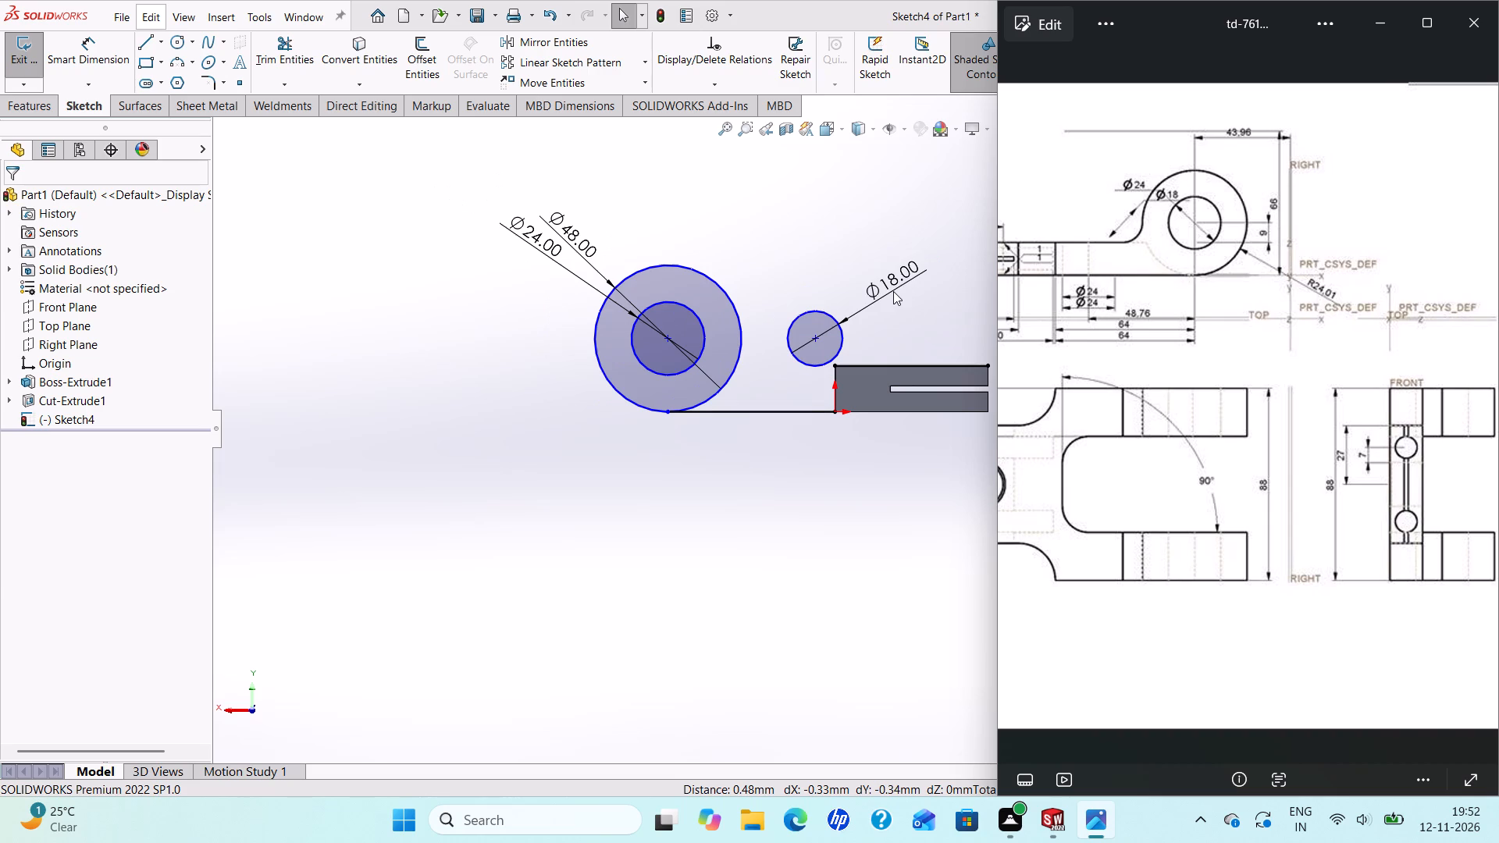
{"action": "left_click", "coordinate": [803, 322], "text": "ctrl"}
{"action": "left_click", "coordinate": [737, 304], "text": "ctrl"}
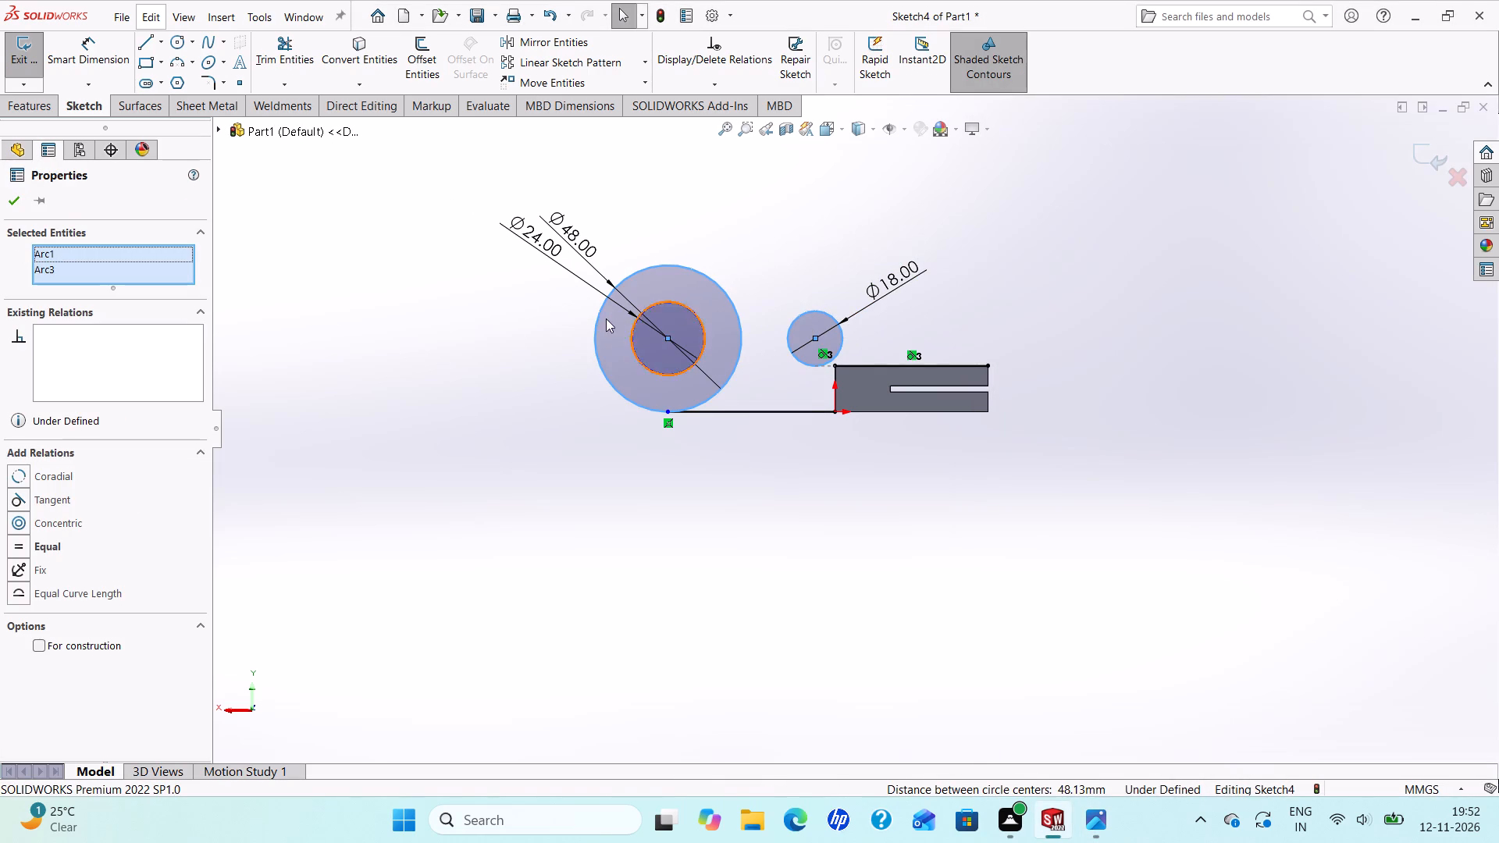
{"action": "left_click", "coordinate": [17, 500]}
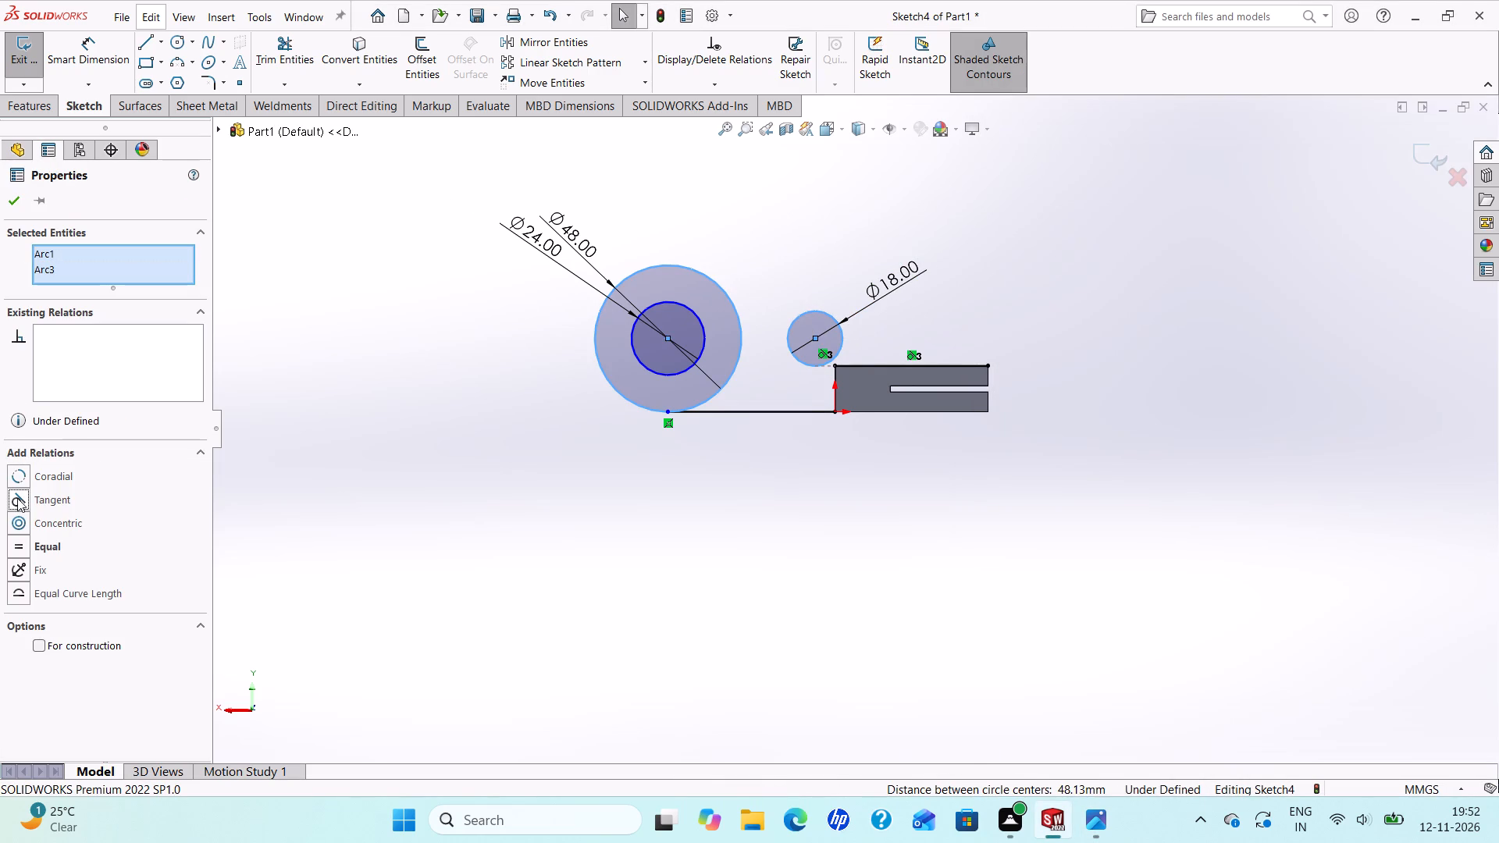
{"action": "left_click", "coordinate": [20, 199]}
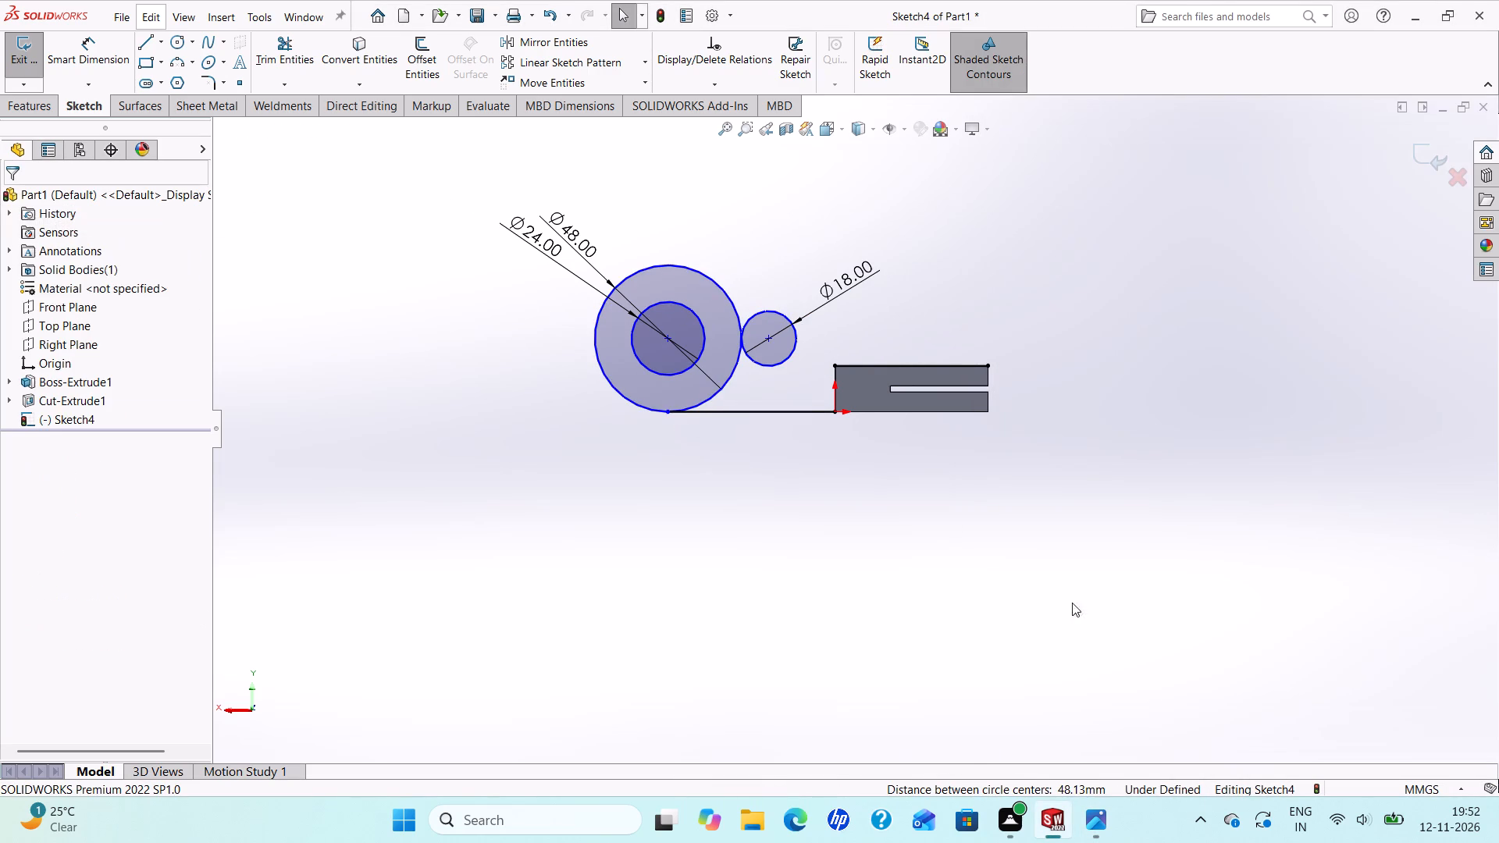
Recheck the drawing, then sketch a horizontal line about 22 mm long from the block's upper corner to the tangent point on the 18 mm circle.
{"action": "left_click", "coordinate": [1088, 819]}
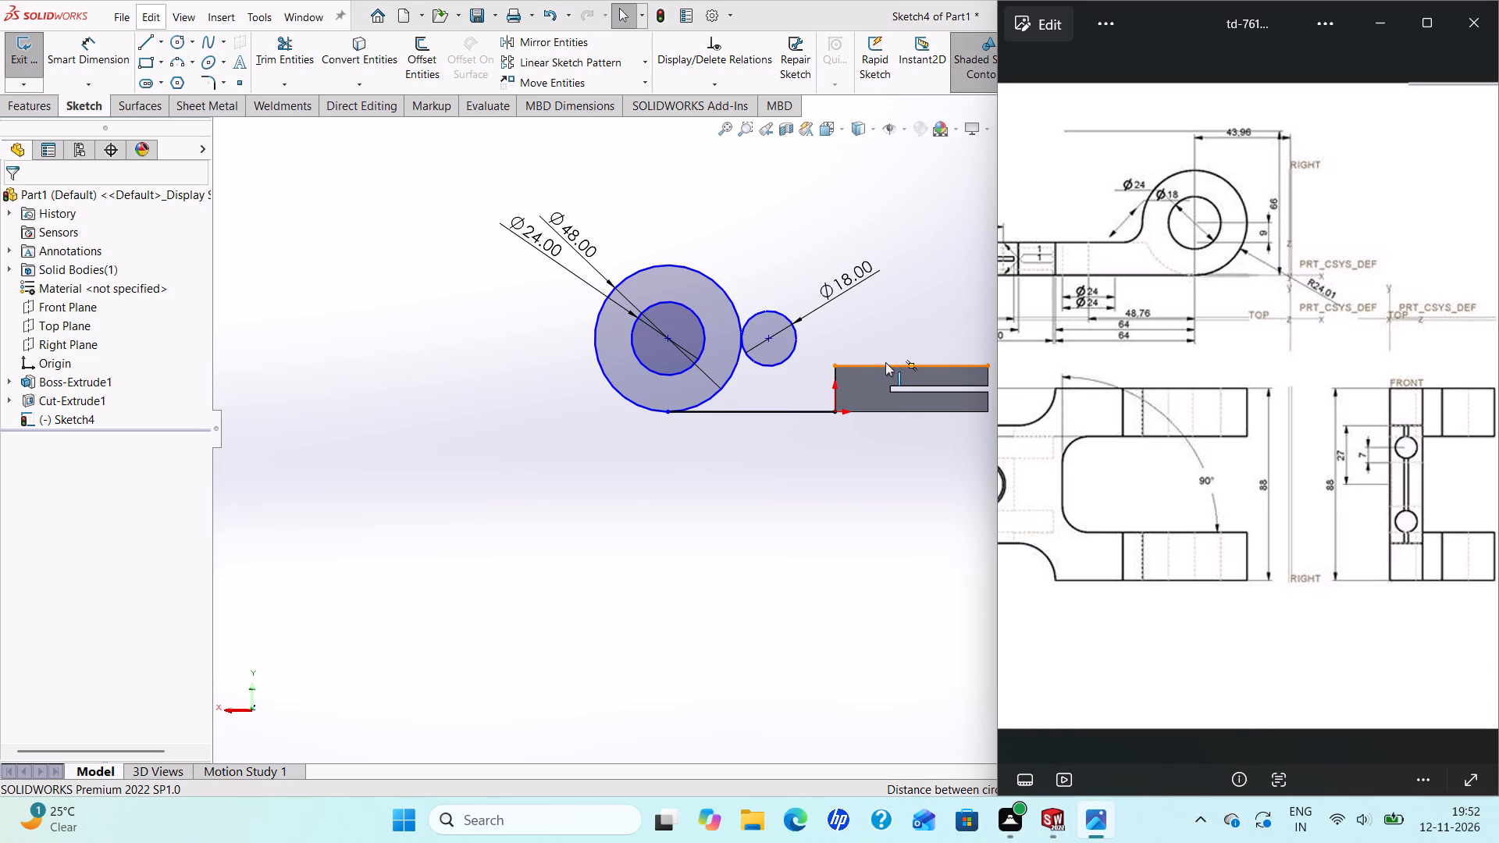
{"action": "left_click", "coordinate": [149, 40]}
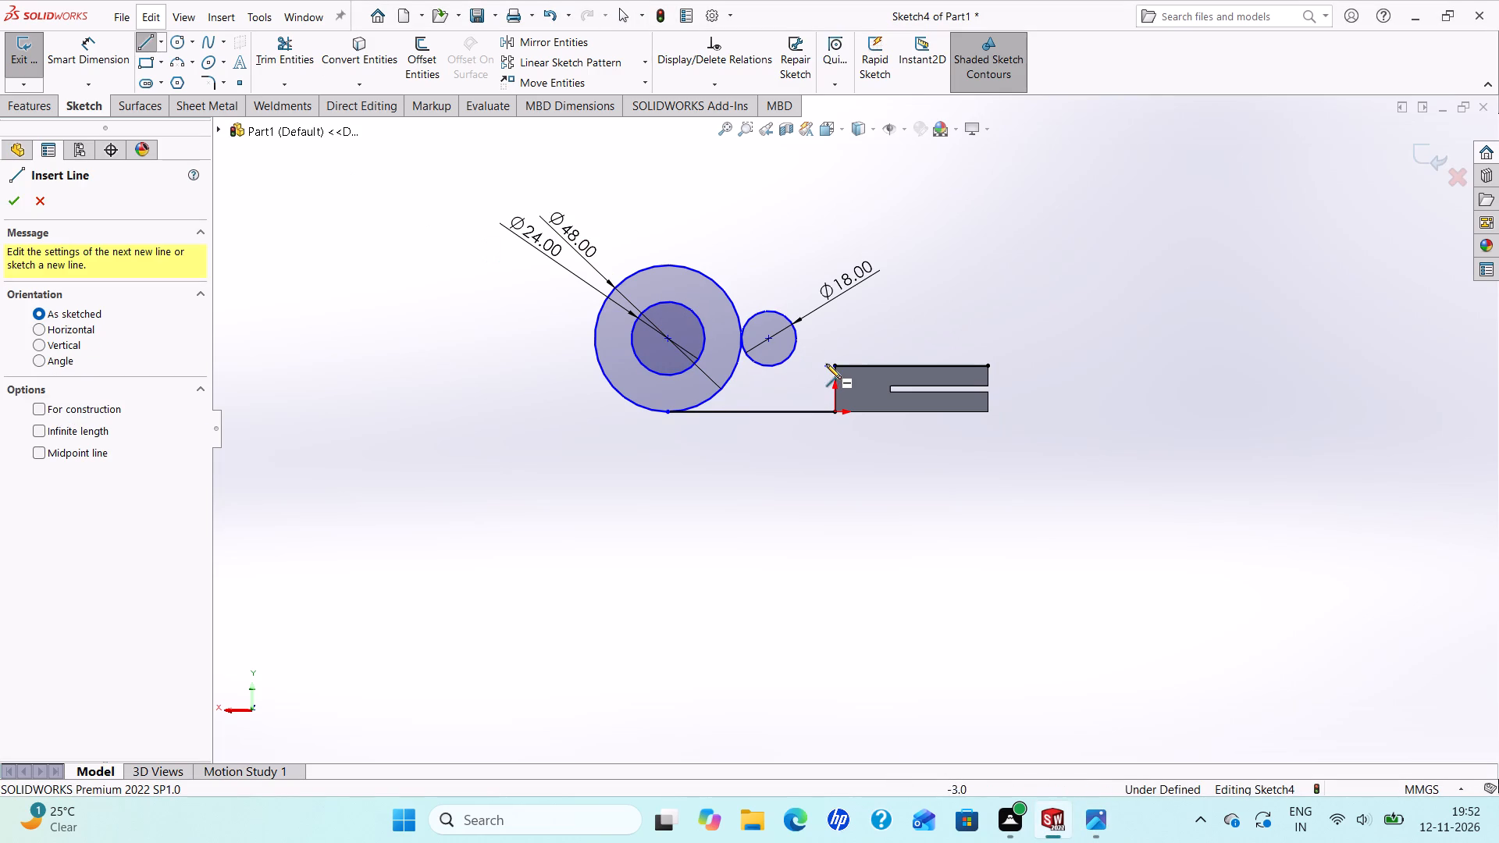
{"action": "left_click", "coordinate": [833, 366]}
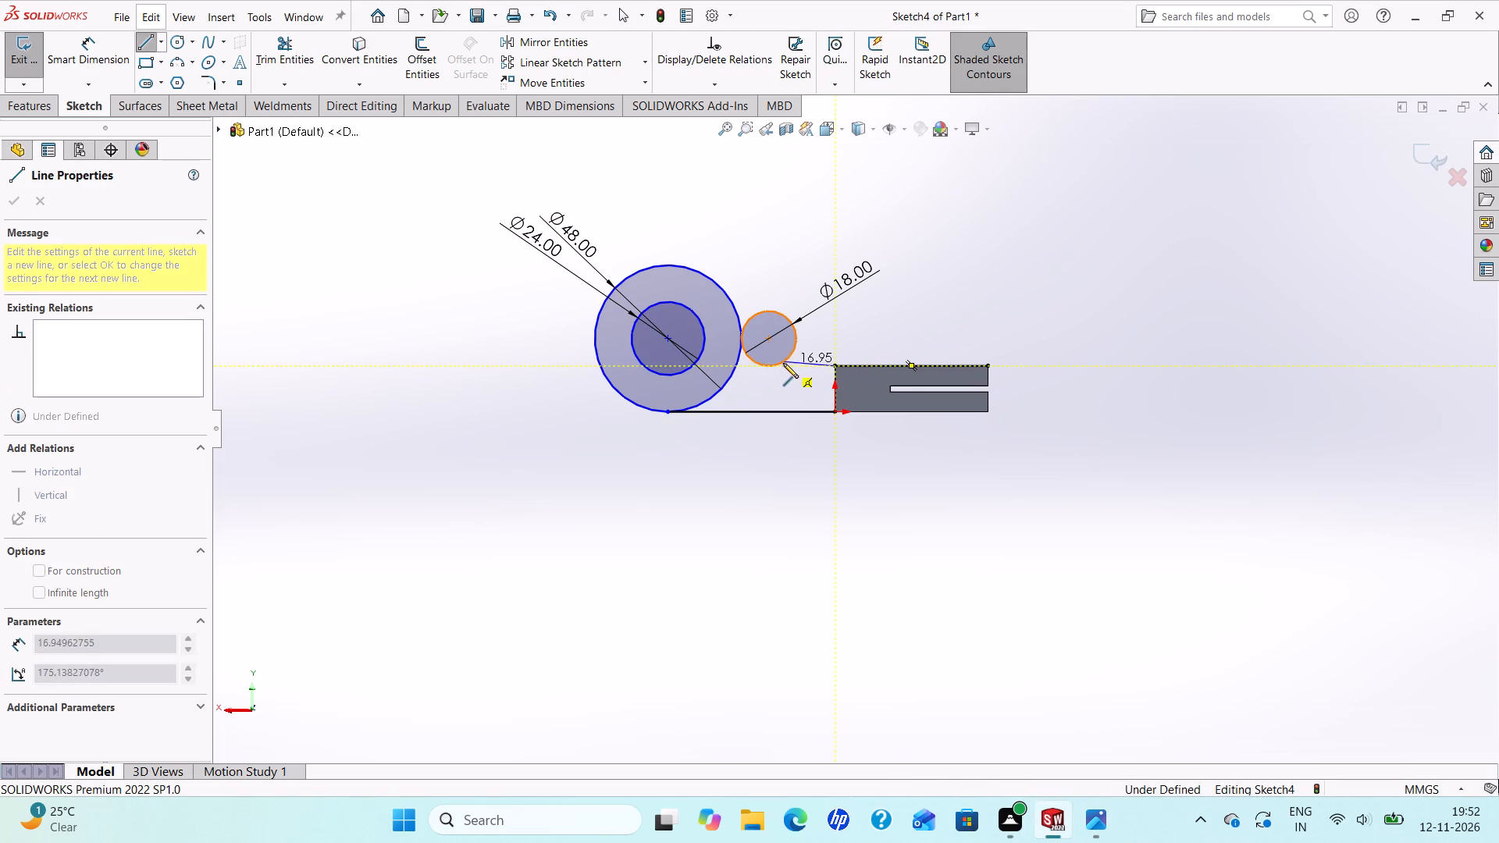
{"action": "left_click", "coordinate": [771, 366]}
{"action": "right_click", "coordinate": [771, 366]}
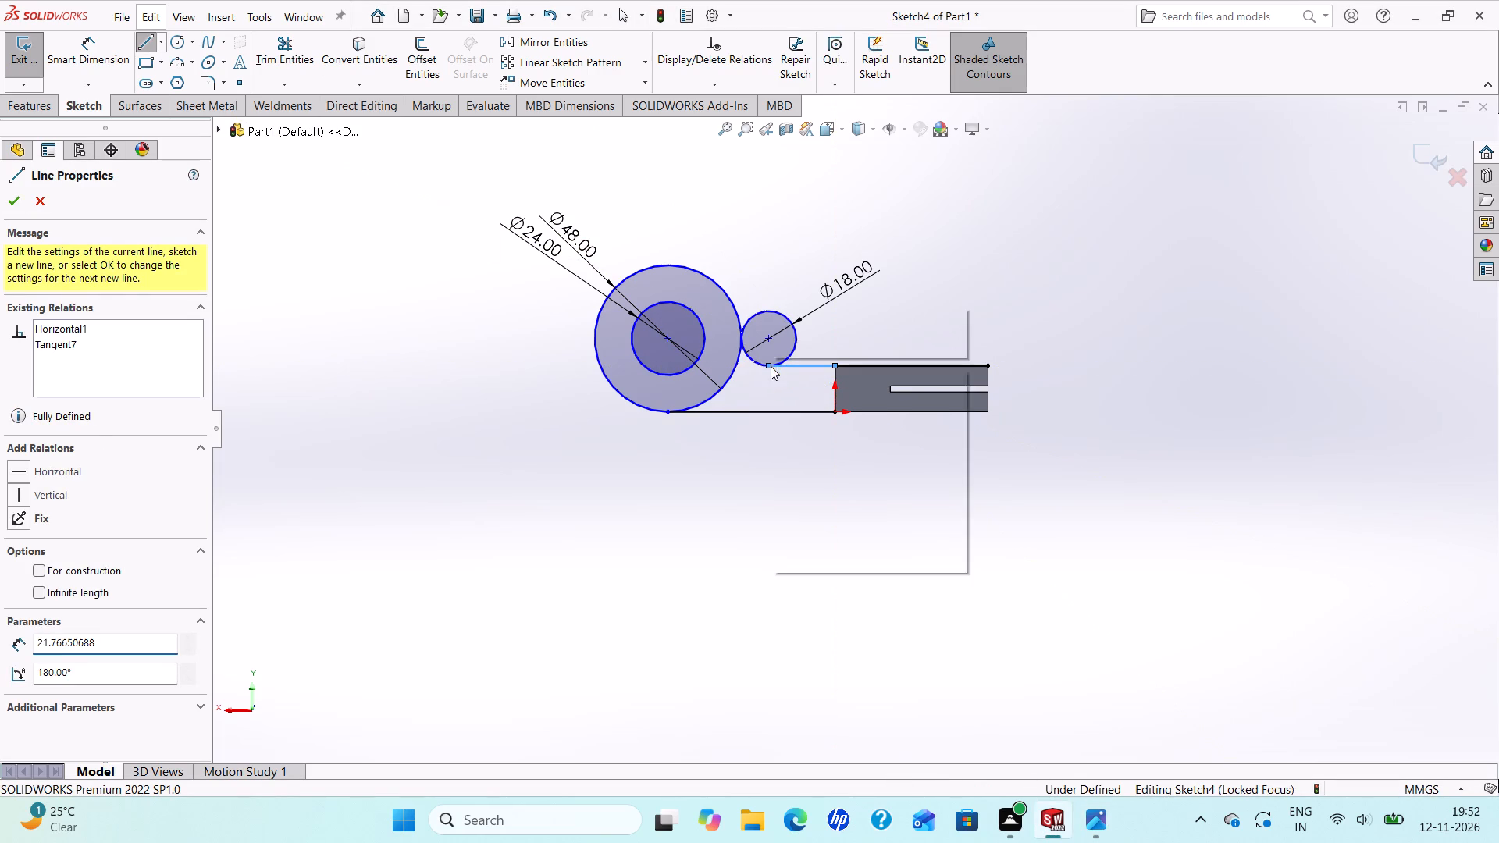
{"action": "left_click", "coordinate": [808, 375]}
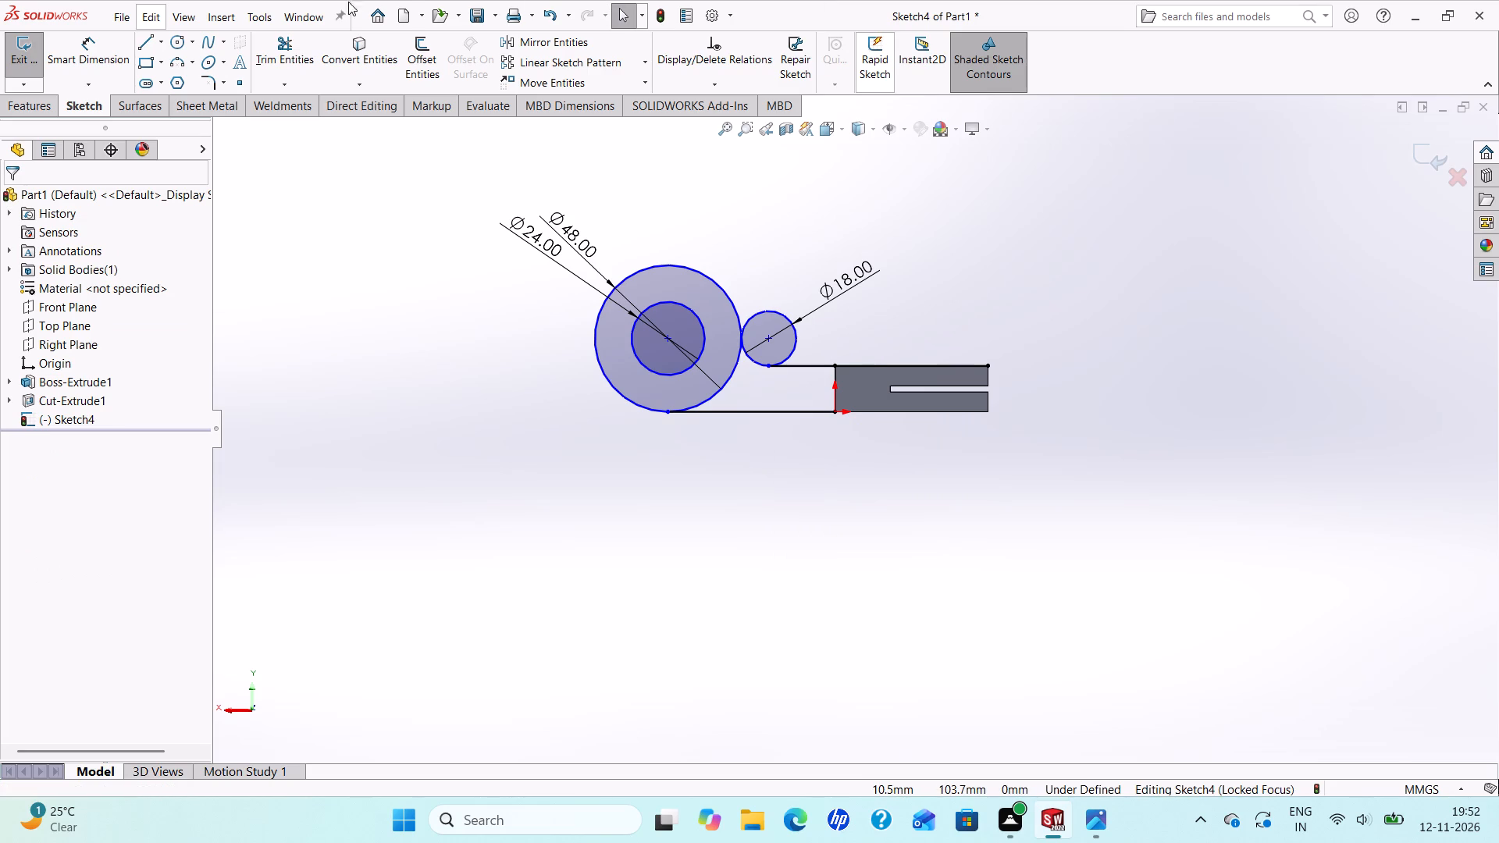
Trim the 18 mm circle to its fillet arc and remove the outer eye circle's segment inside the arm, checking against the drawing.
{"action": "left_click", "coordinate": [276, 52]}
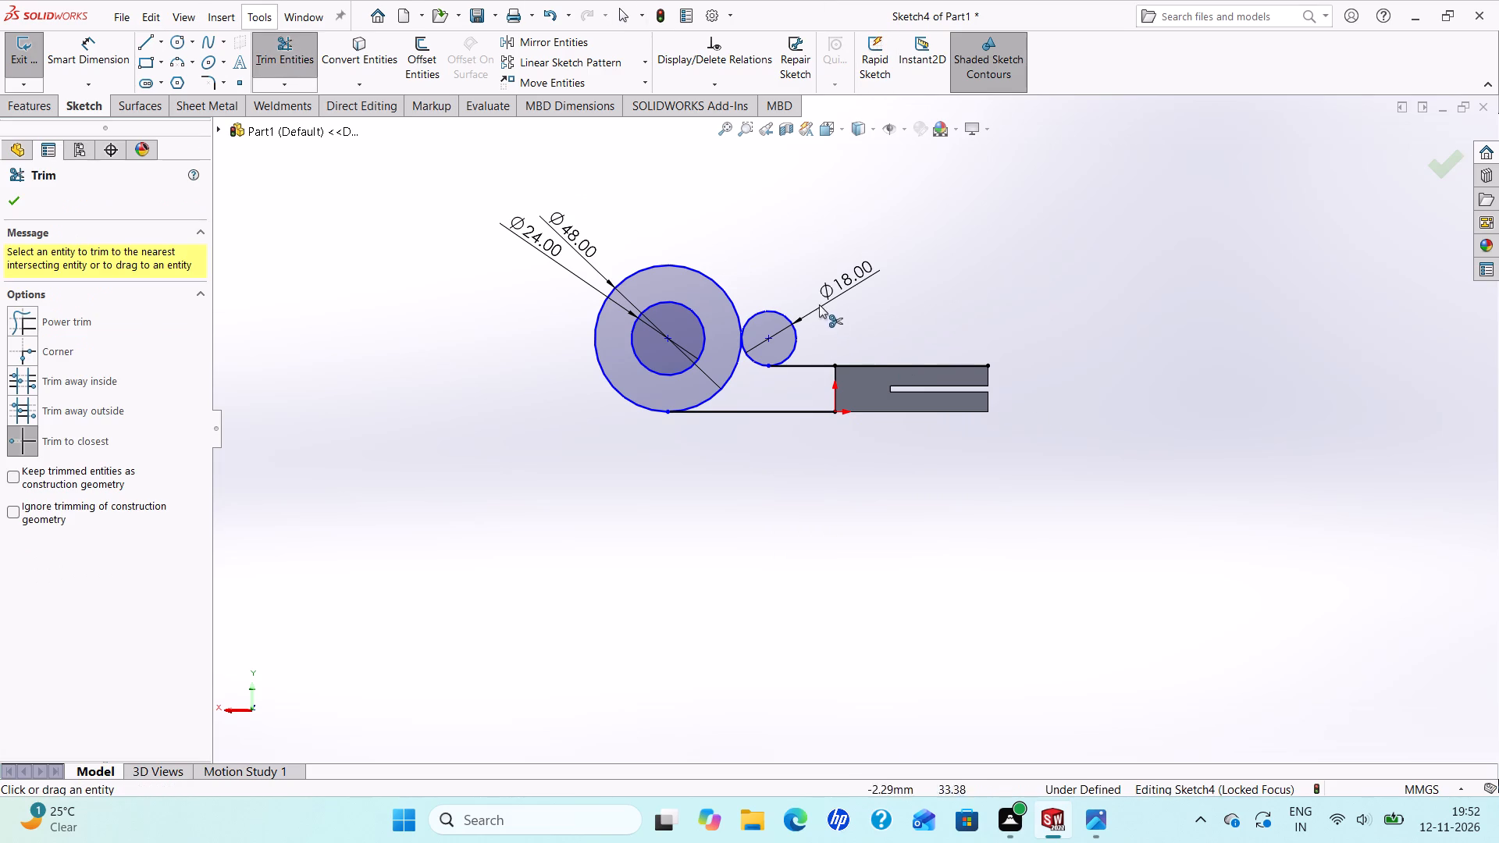
{"action": "left_click", "coordinate": [797, 330]}
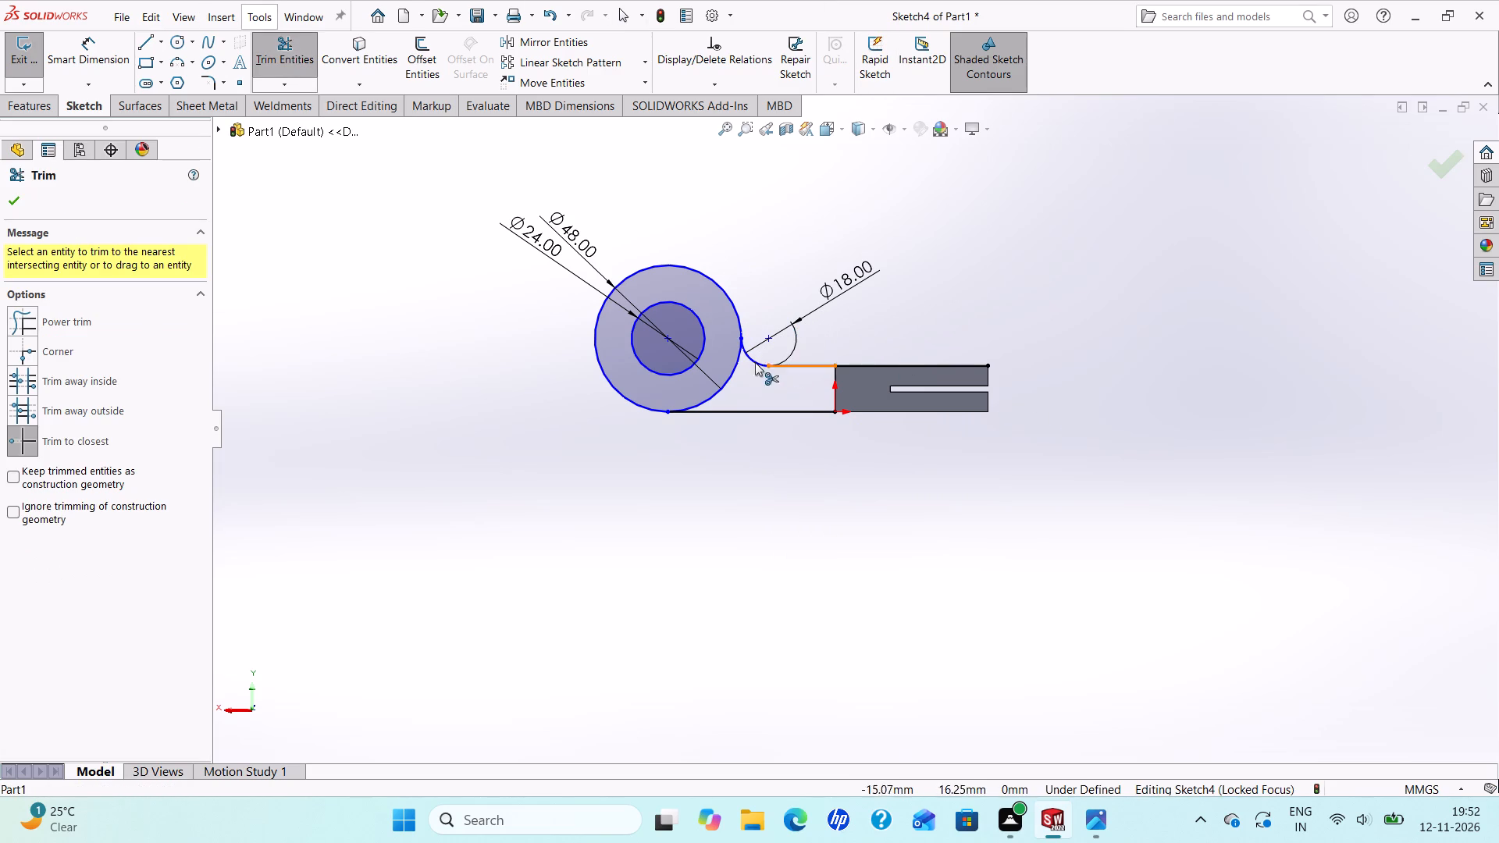
{"action": "left_click", "coordinate": [15, 194]}
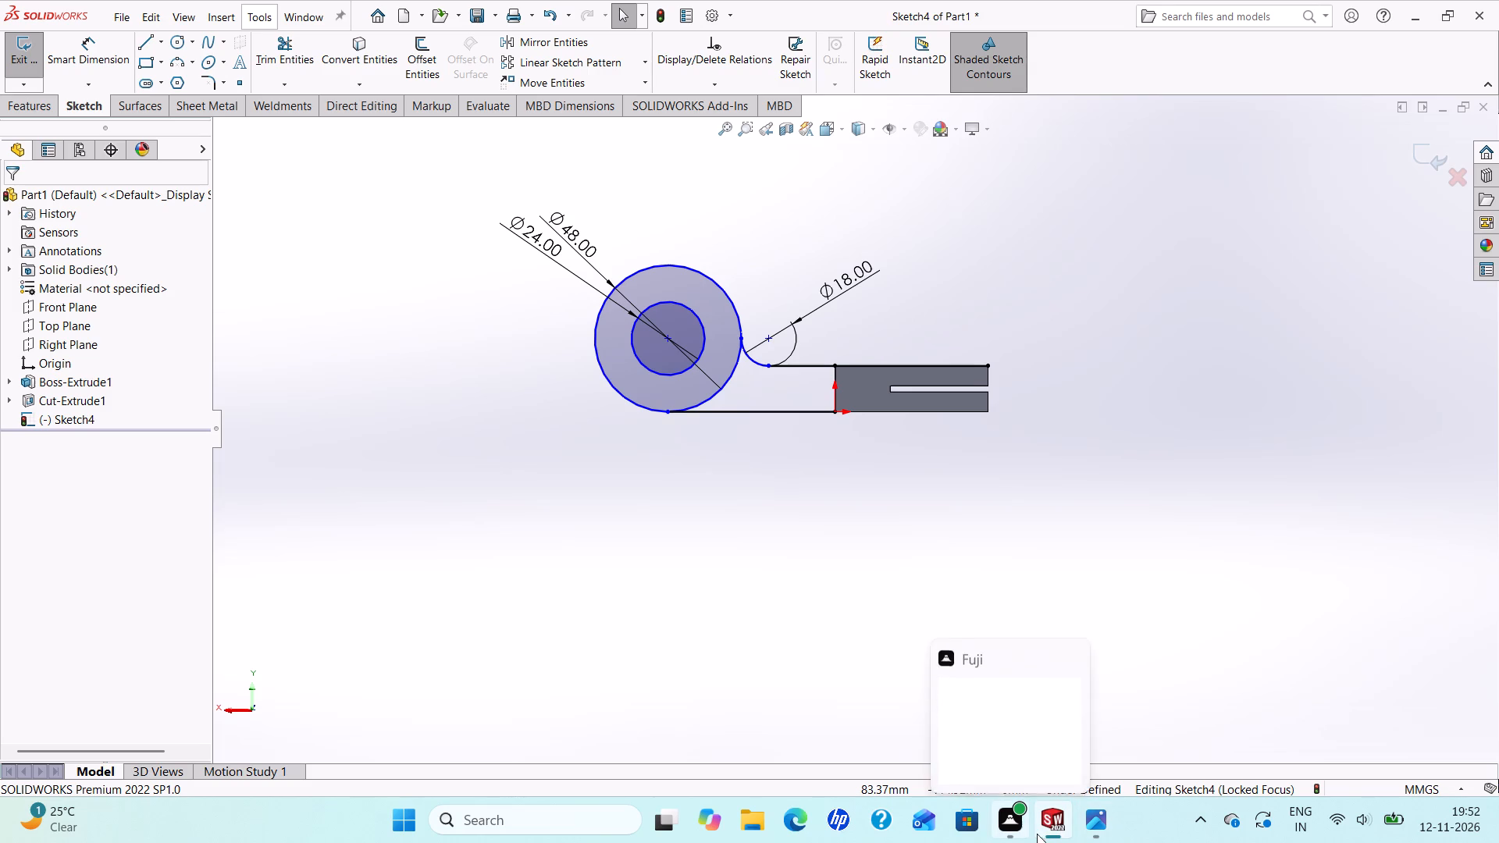
{"action": "left_click", "coordinate": [1089, 831]}
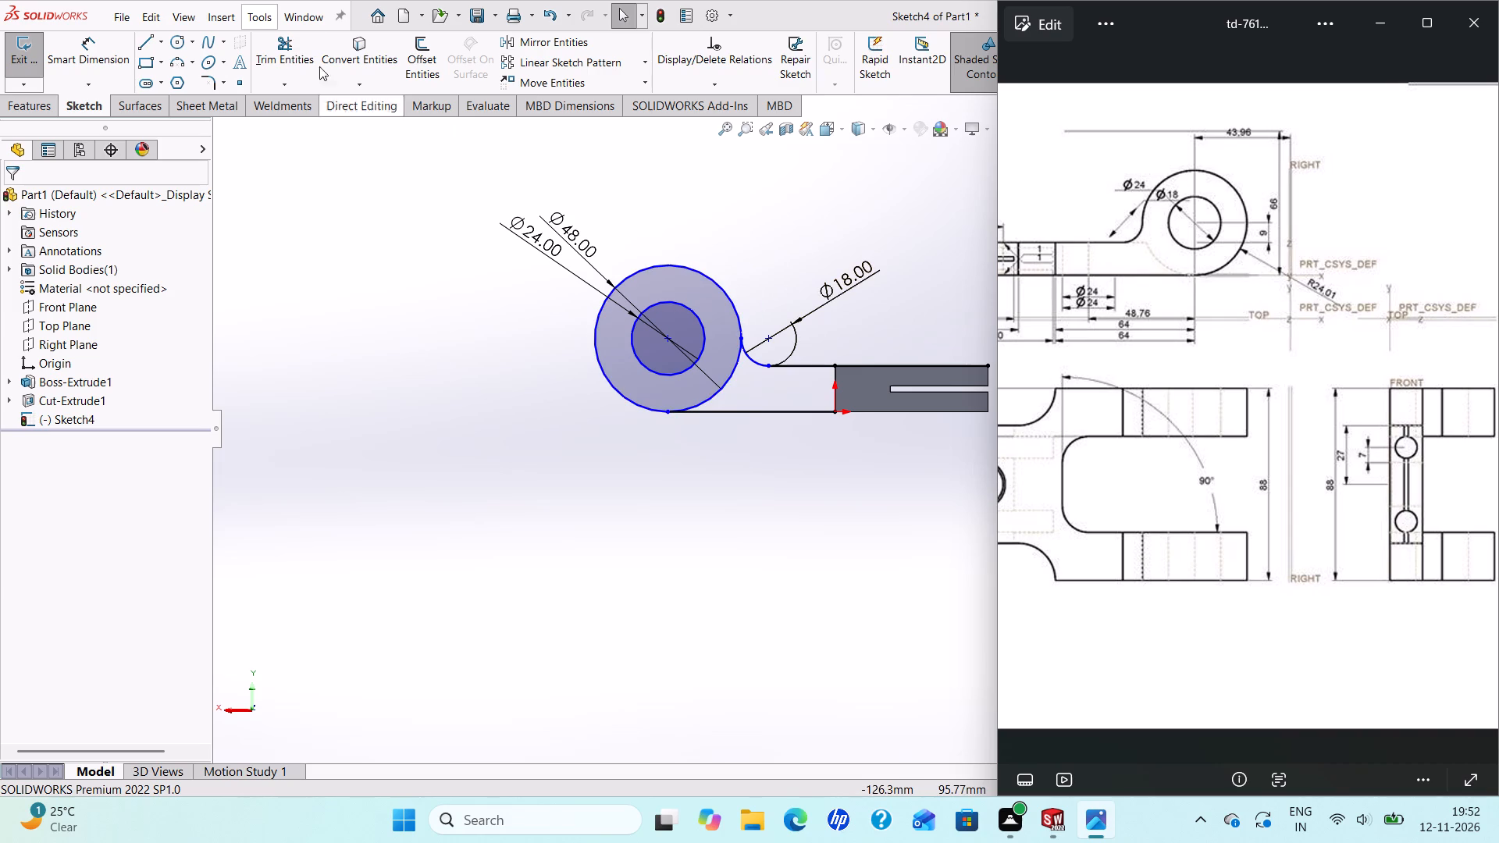
{"action": "left_click", "coordinate": [288, 59]}
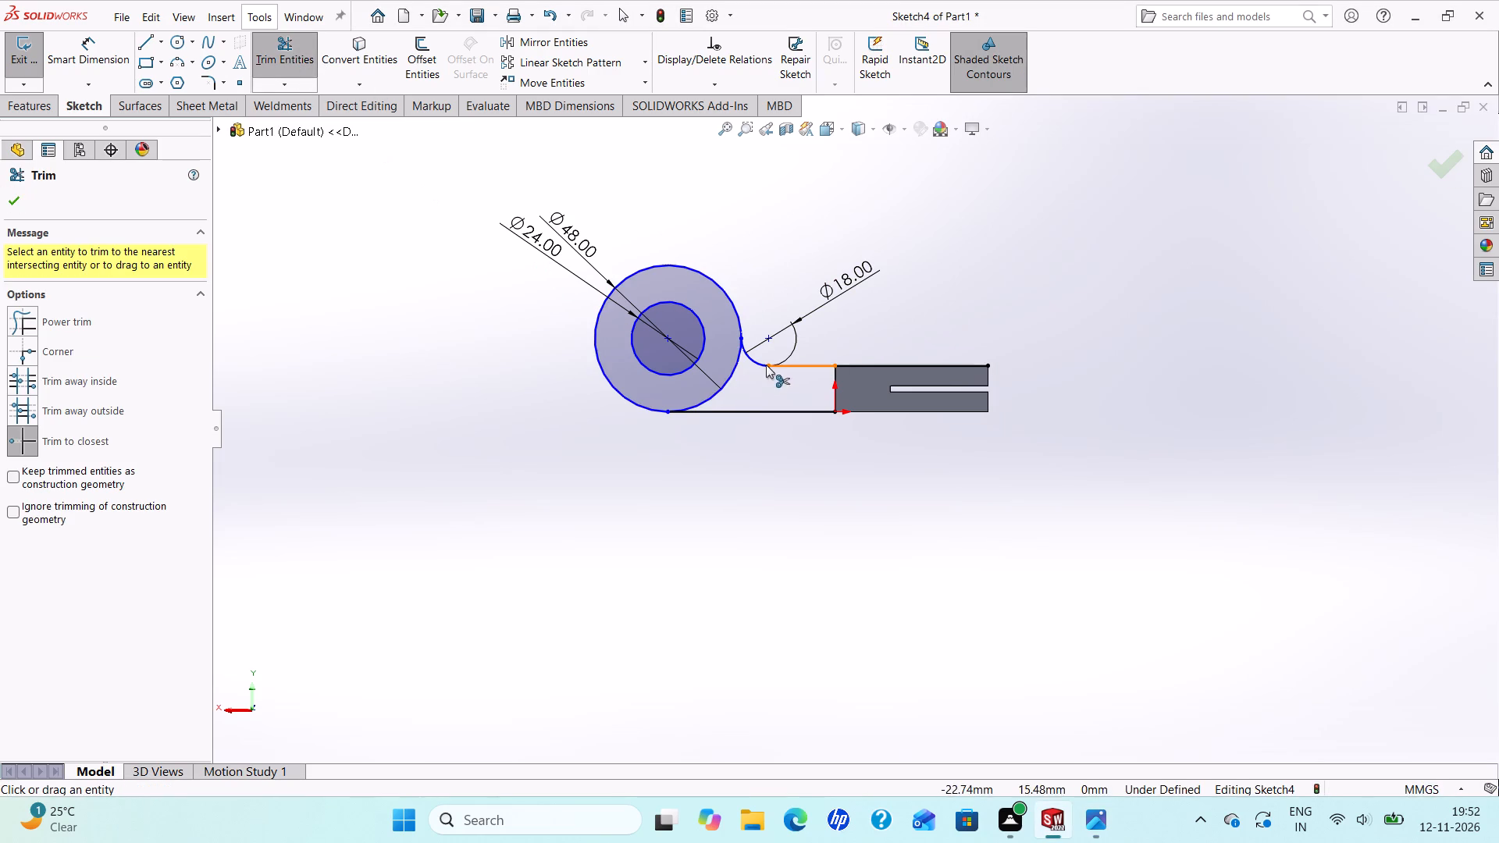
{"action": "left_click", "coordinate": [733, 368]}
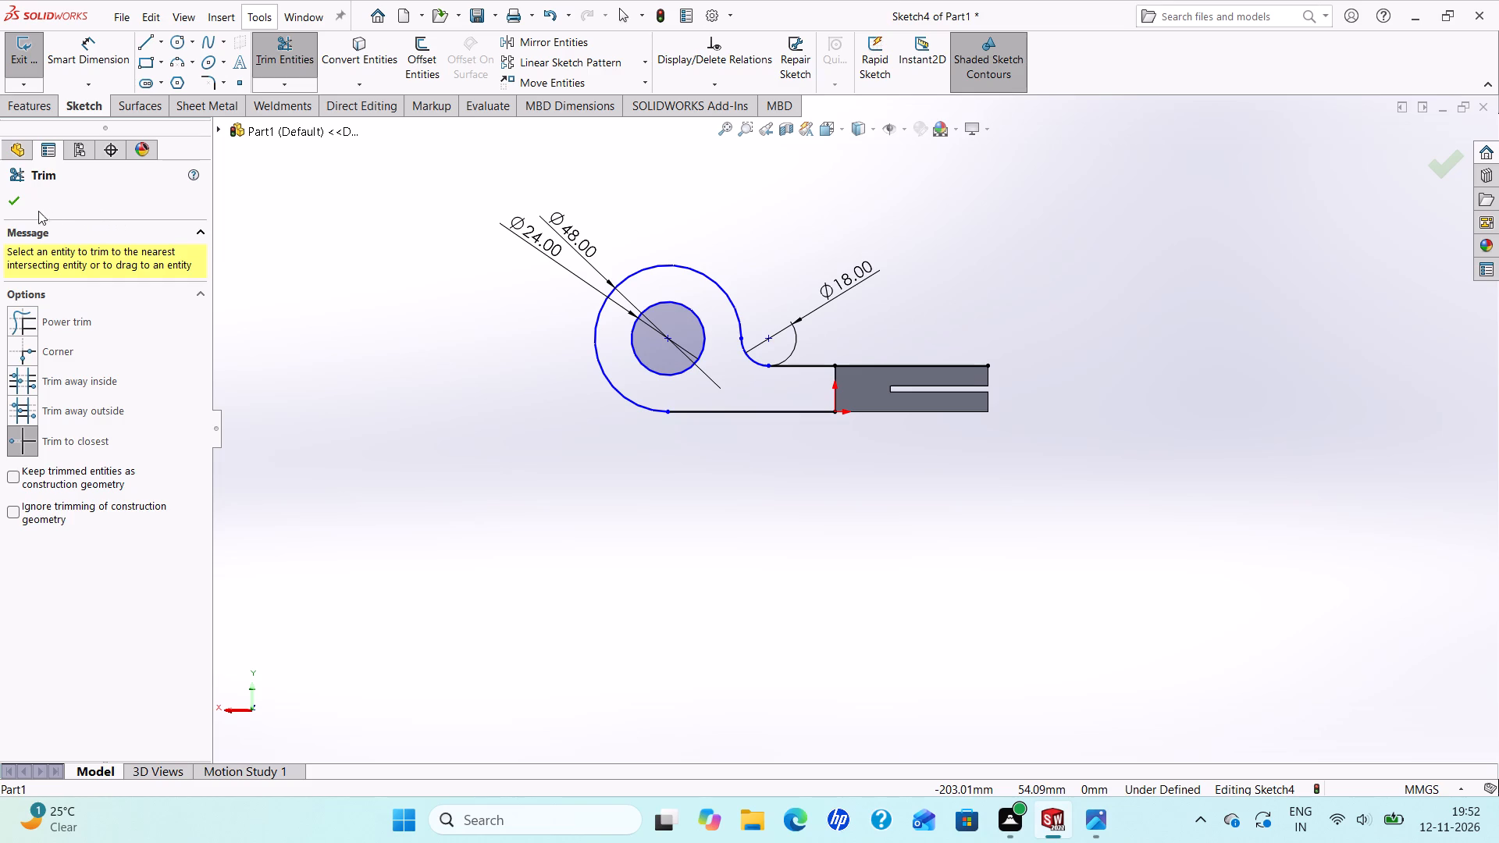
{"action": "left_click", "coordinate": [13, 204]}
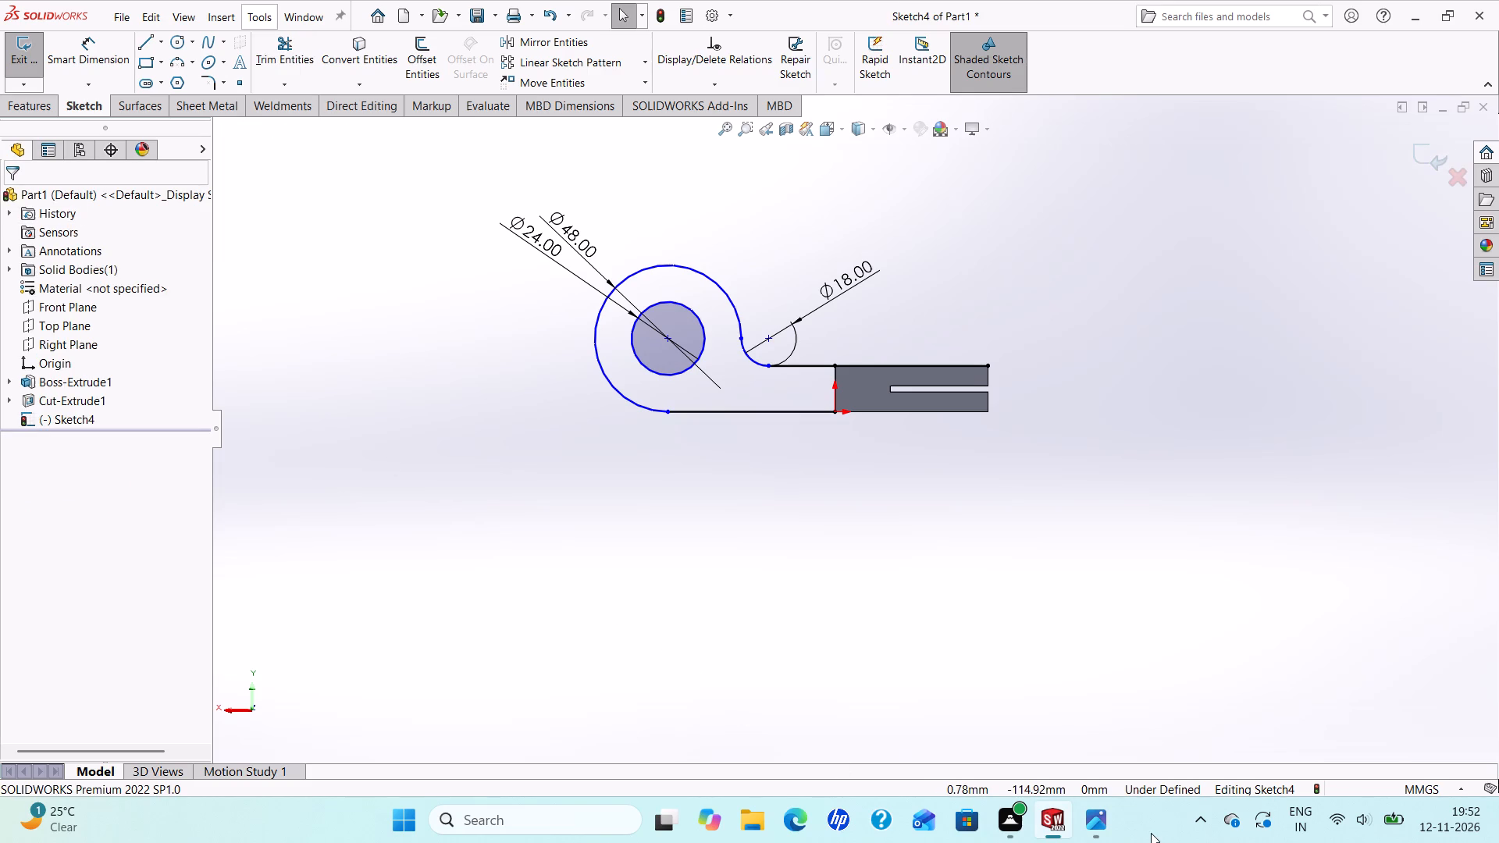
Check the drawing, then add a Tangent relation between the outer eye arc and the arm's bottom line.
{"action": "left_click", "coordinate": [1110, 814]}
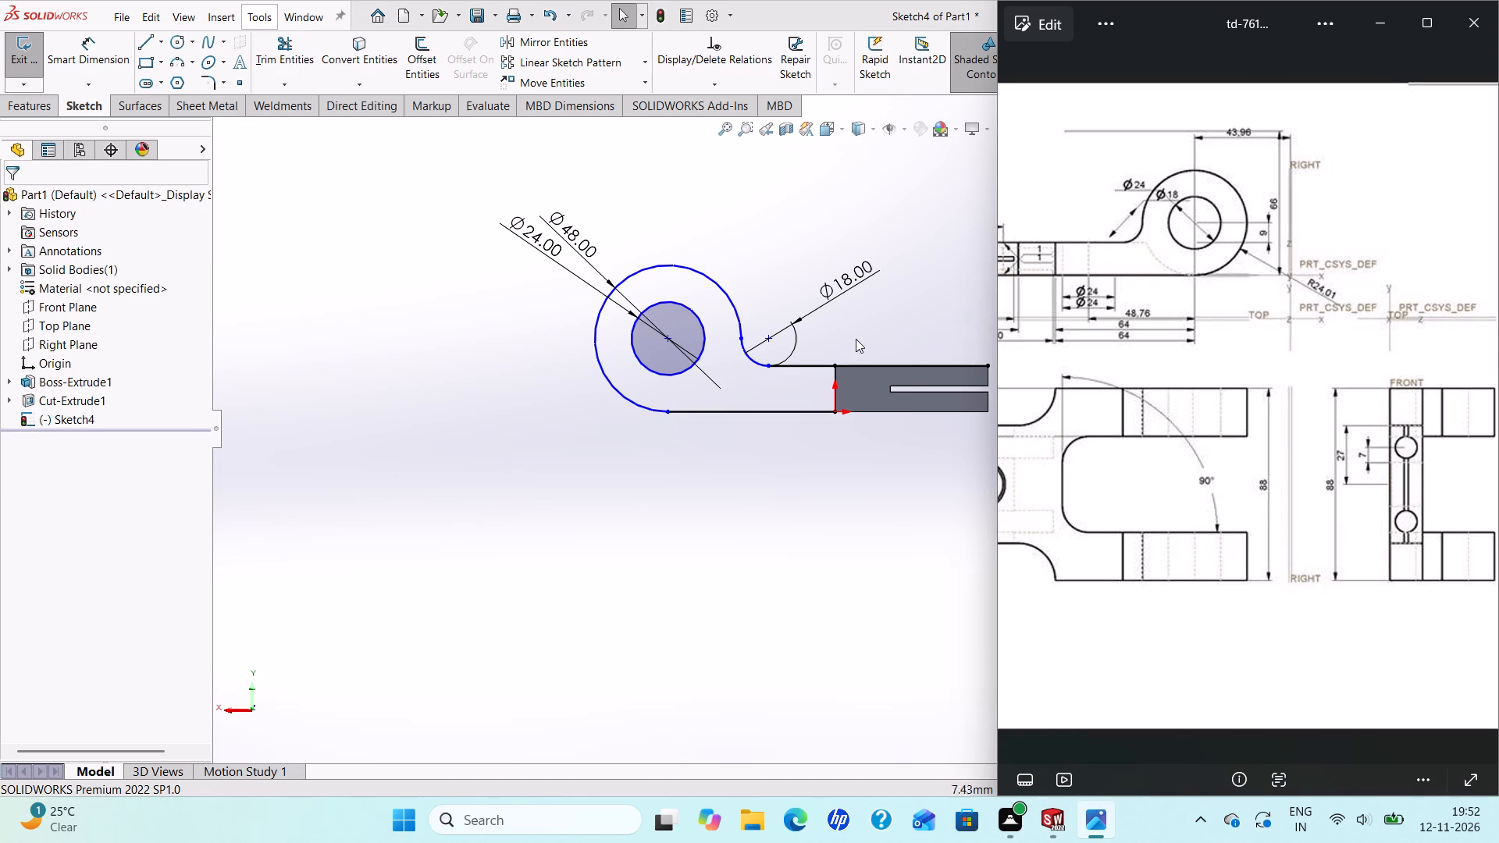
{"action": "left_click", "coordinate": [636, 405], "text": "ctrl"}
{"action": "left_click", "coordinate": [694, 411], "text": "ctrl"}
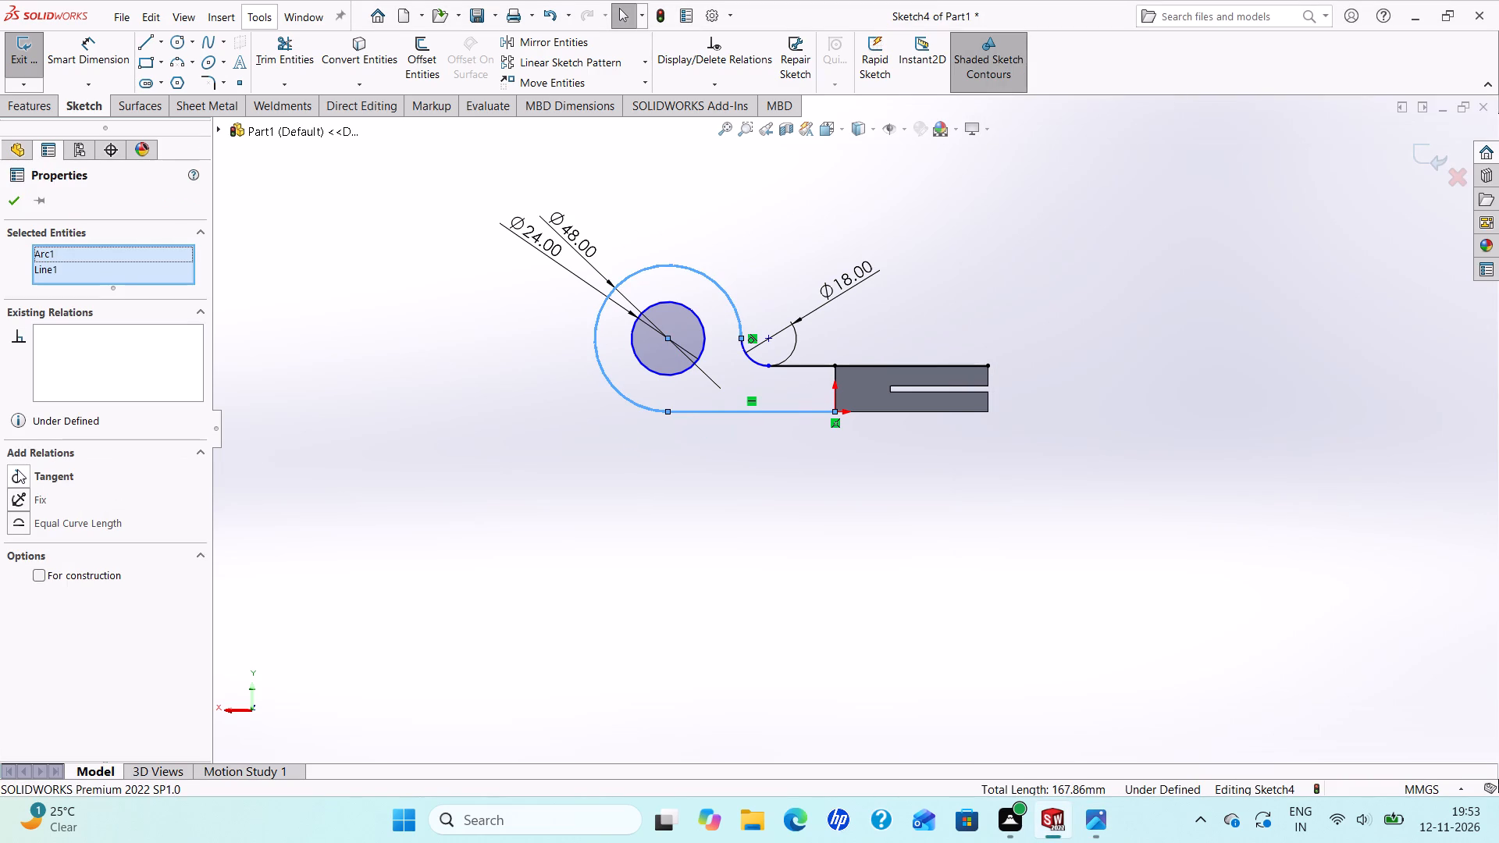
{"action": "left_click", "coordinate": [17, 473]}
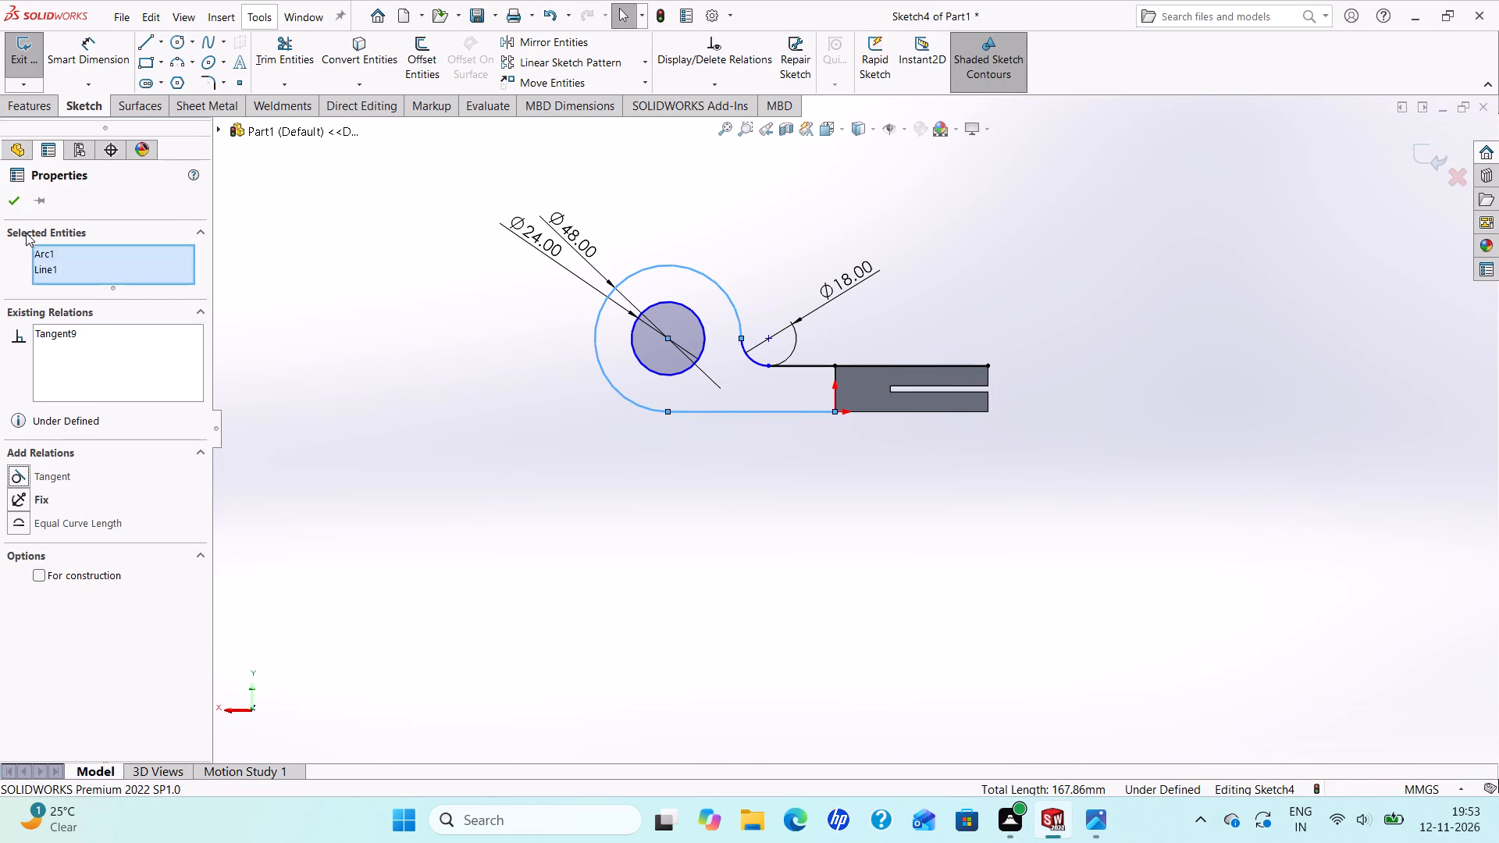
{"action": "left_click", "coordinate": [13, 208]}
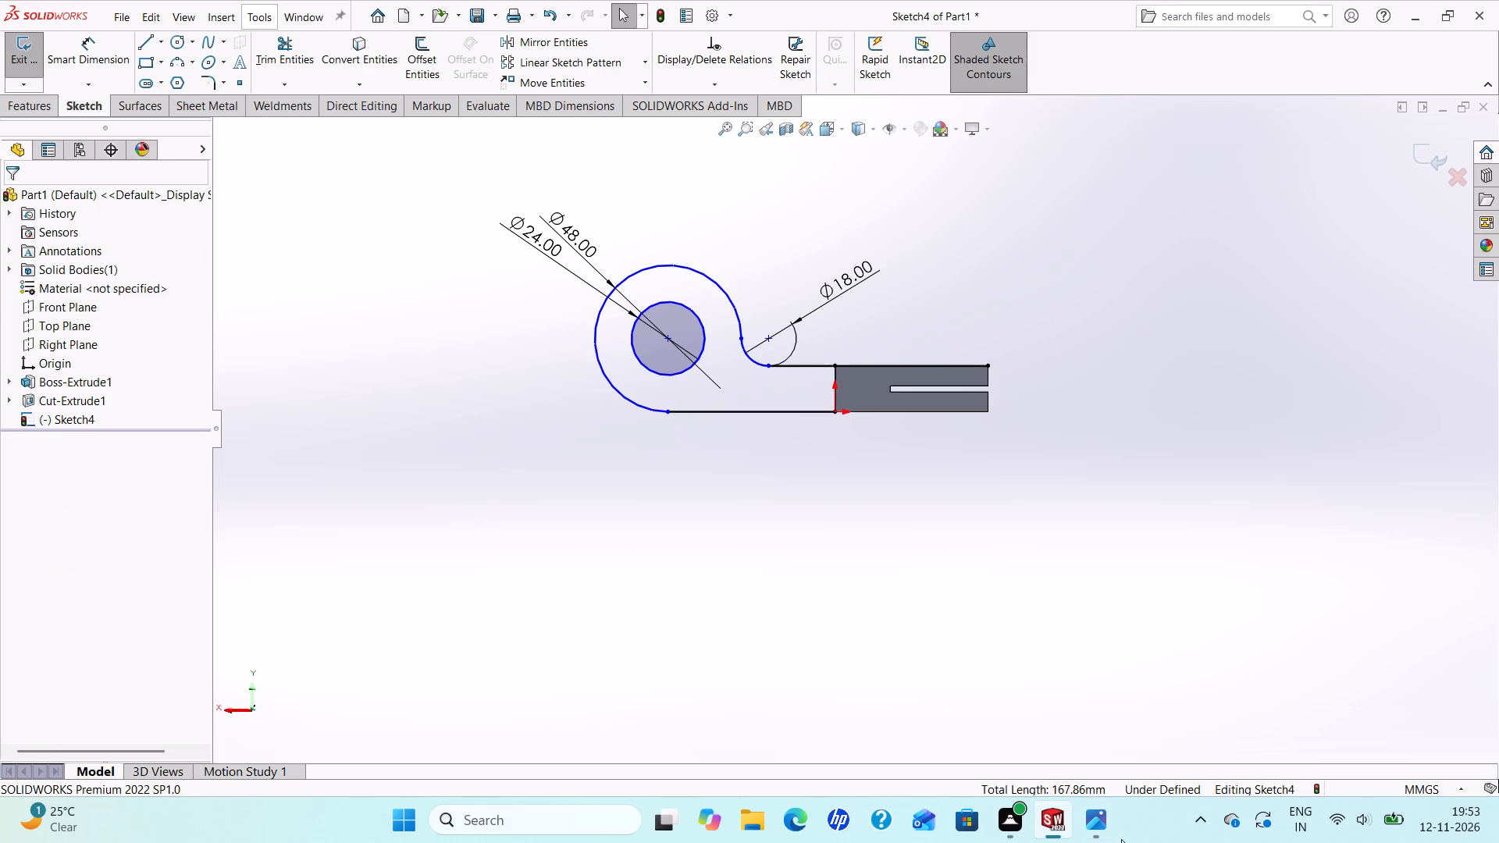
Check the drawing and dimension the horizontal distance from the eye's centre to the block's end edge as 64 mm.
{"action": "left_click", "coordinate": [1094, 833]}
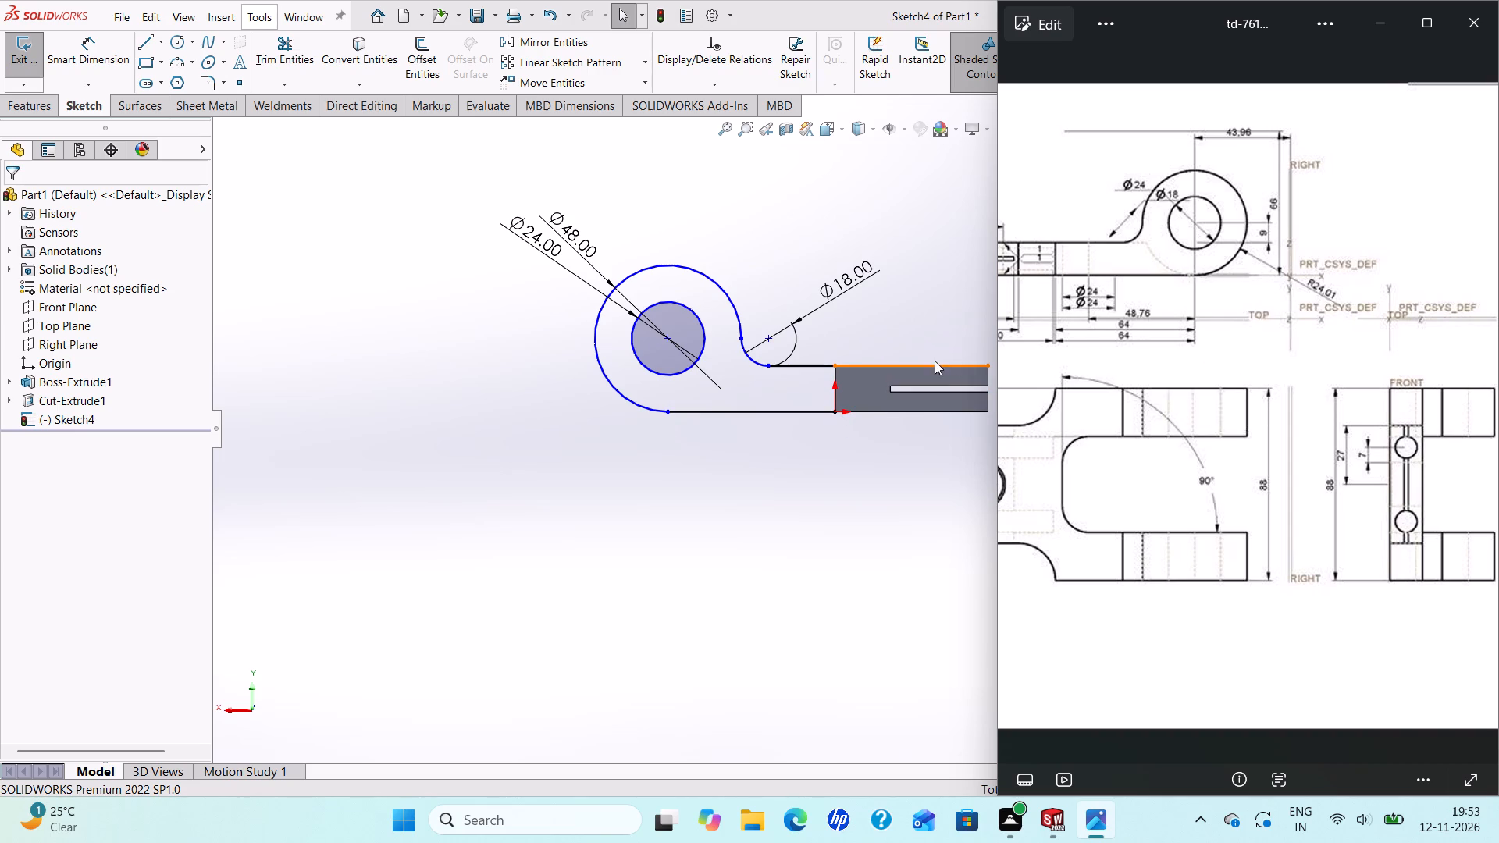
{"action": "left_click", "coordinate": [87, 52]}
{"action": "left_click", "coordinate": [664, 337]}
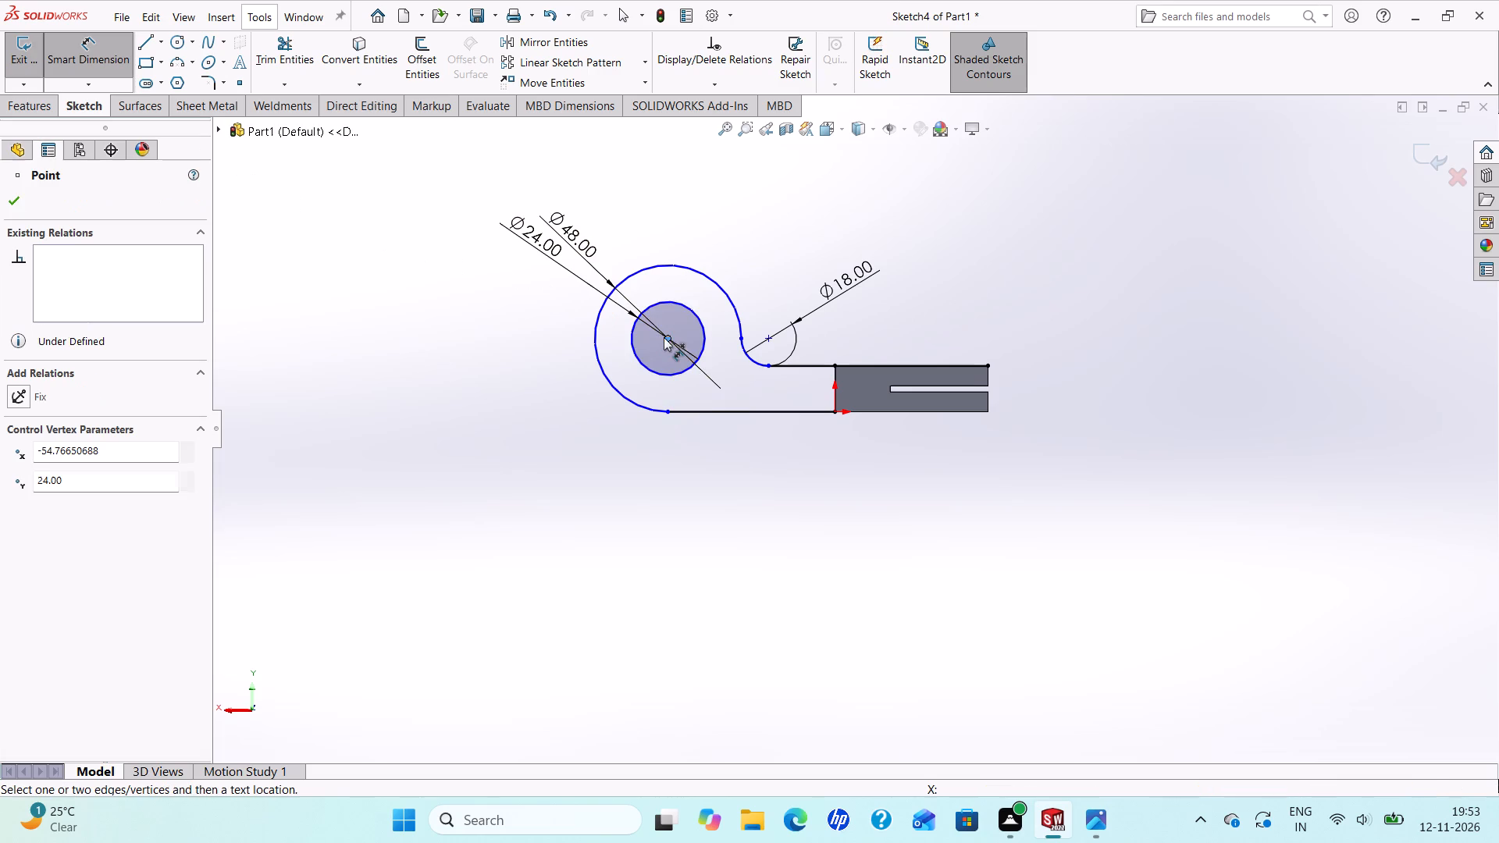
{"action": "left_click", "coordinate": [833, 380]}
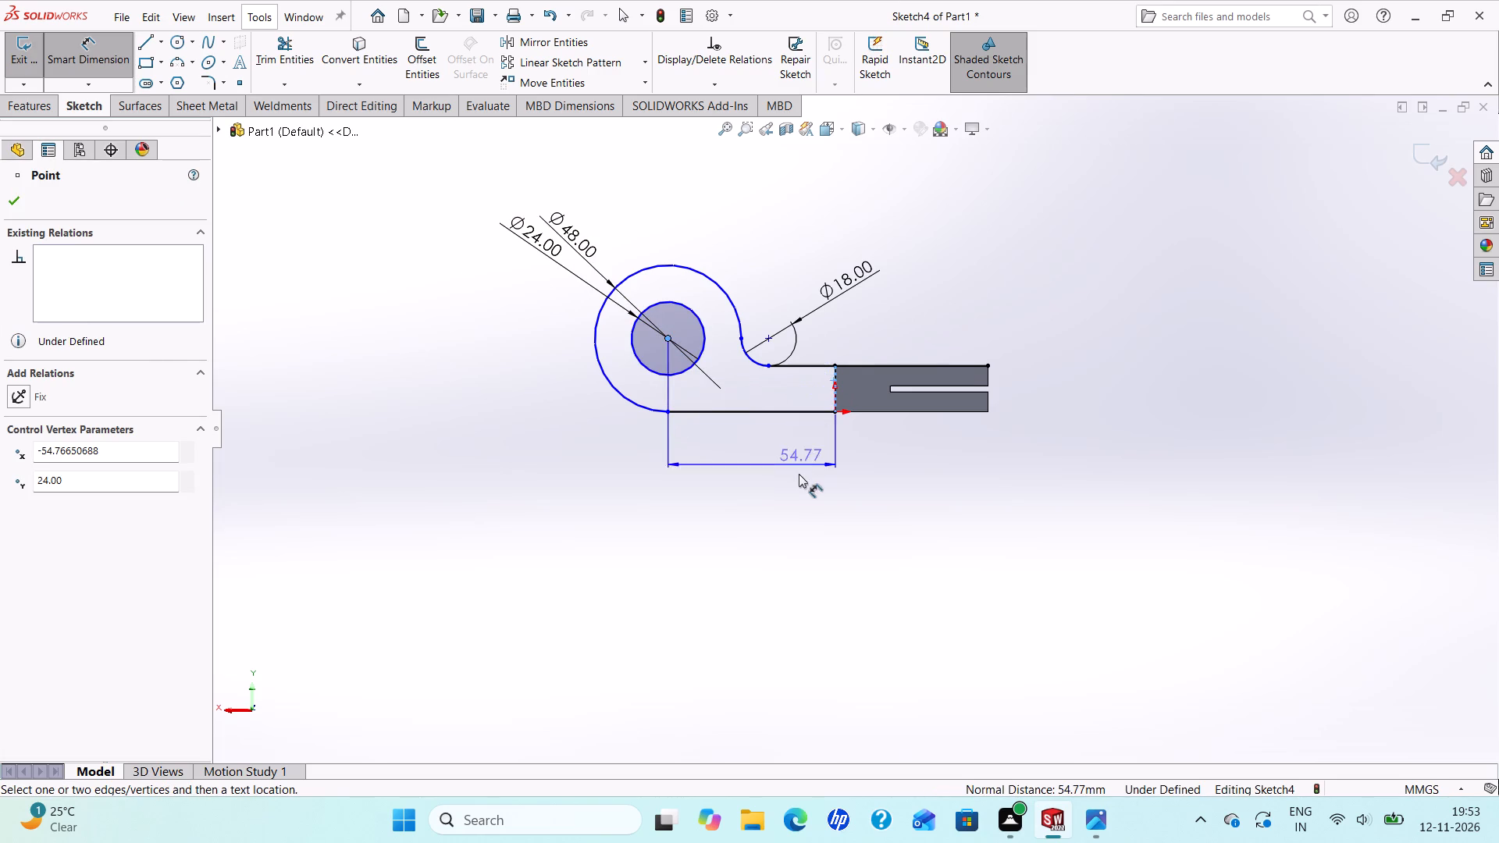
{"action": "left_click", "coordinate": [792, 494]}
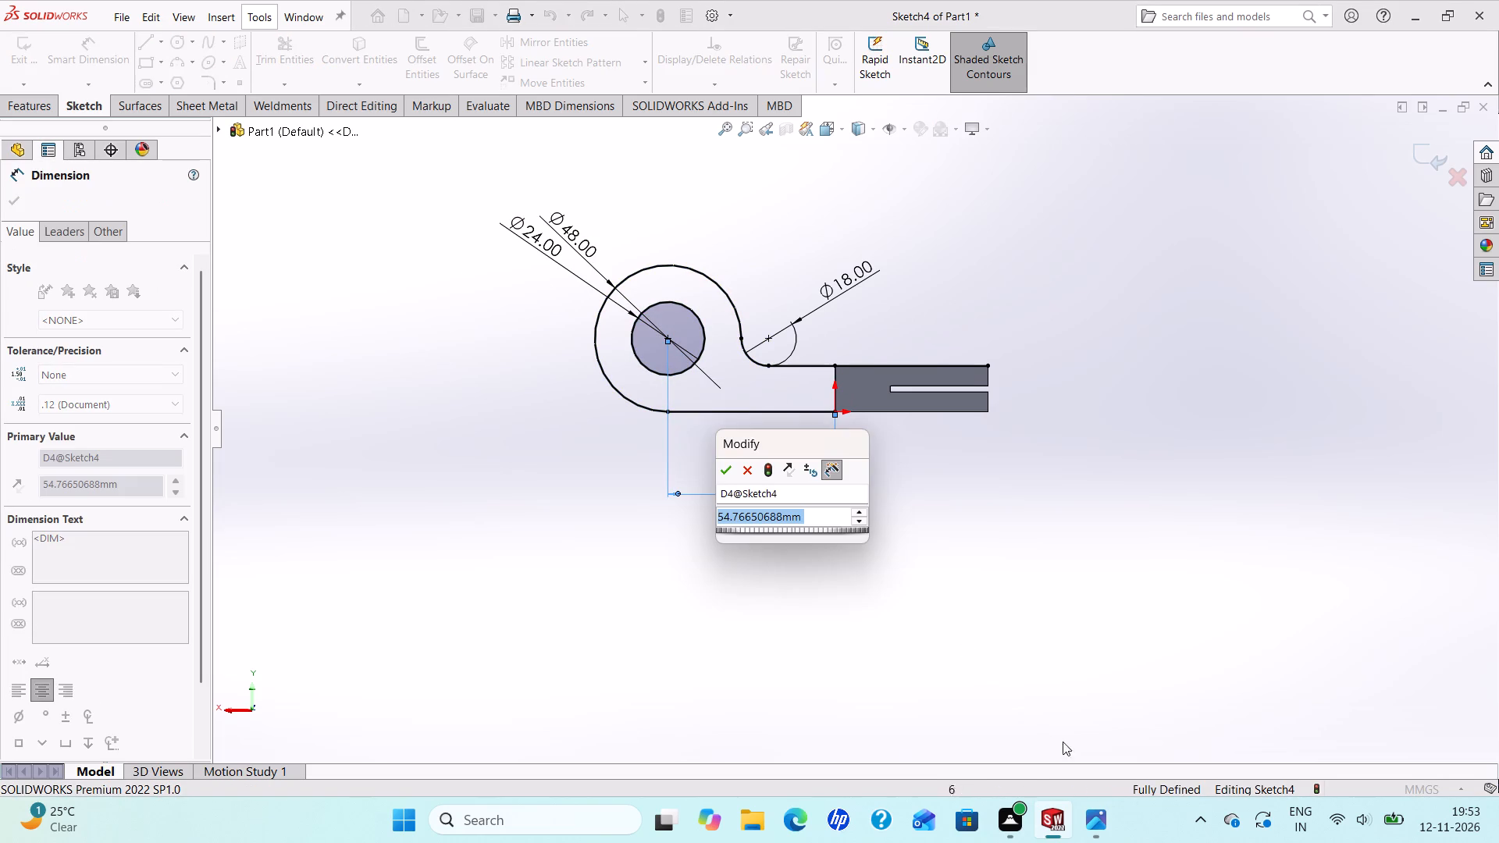
{"action": "left_click", "coordinate": [1106, 820]}
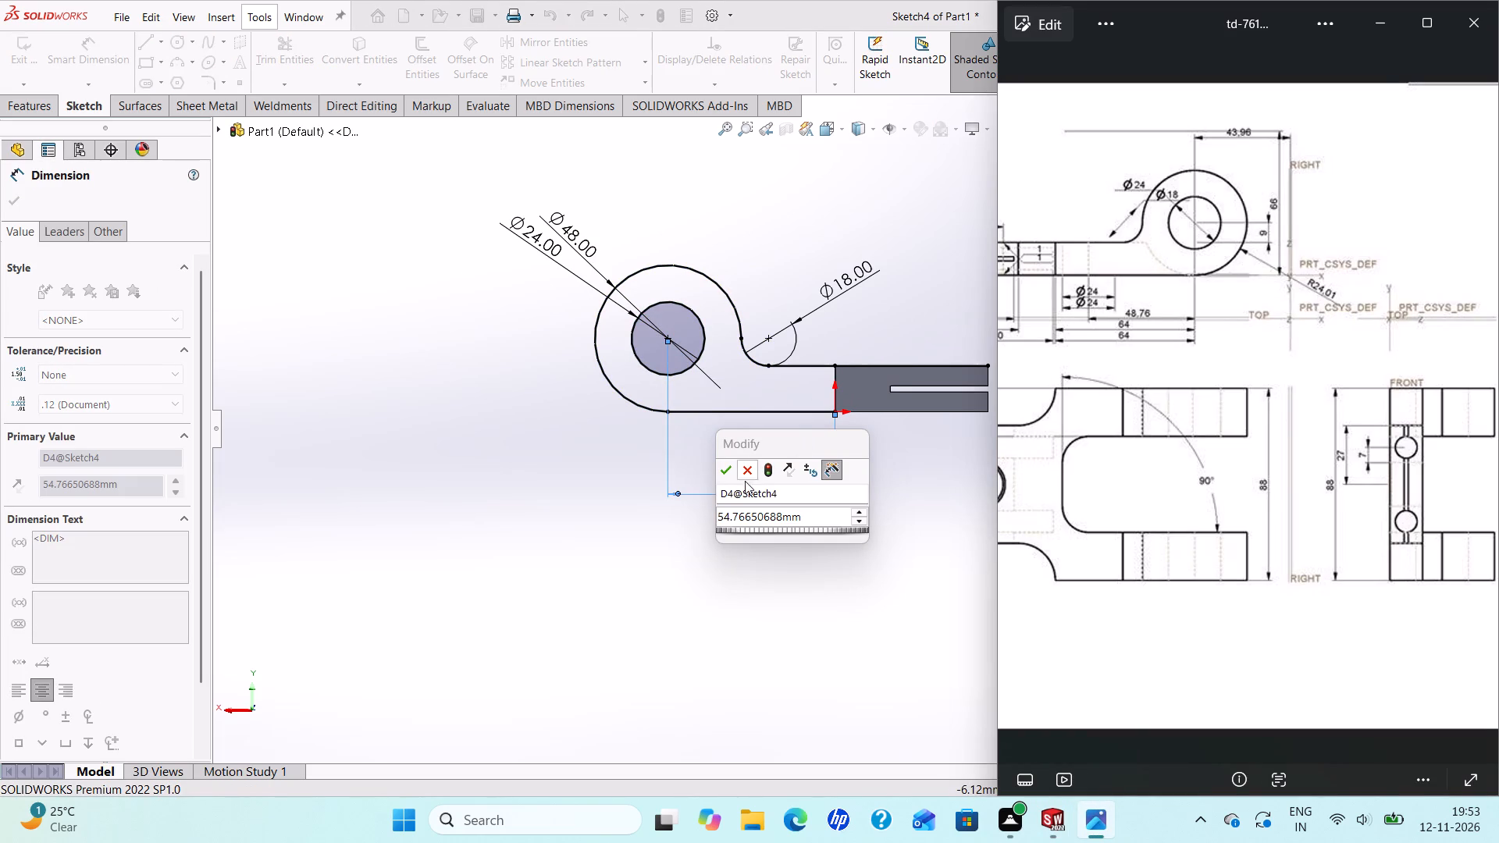
{"action": "left_click", "coordinate": [781, 520]}
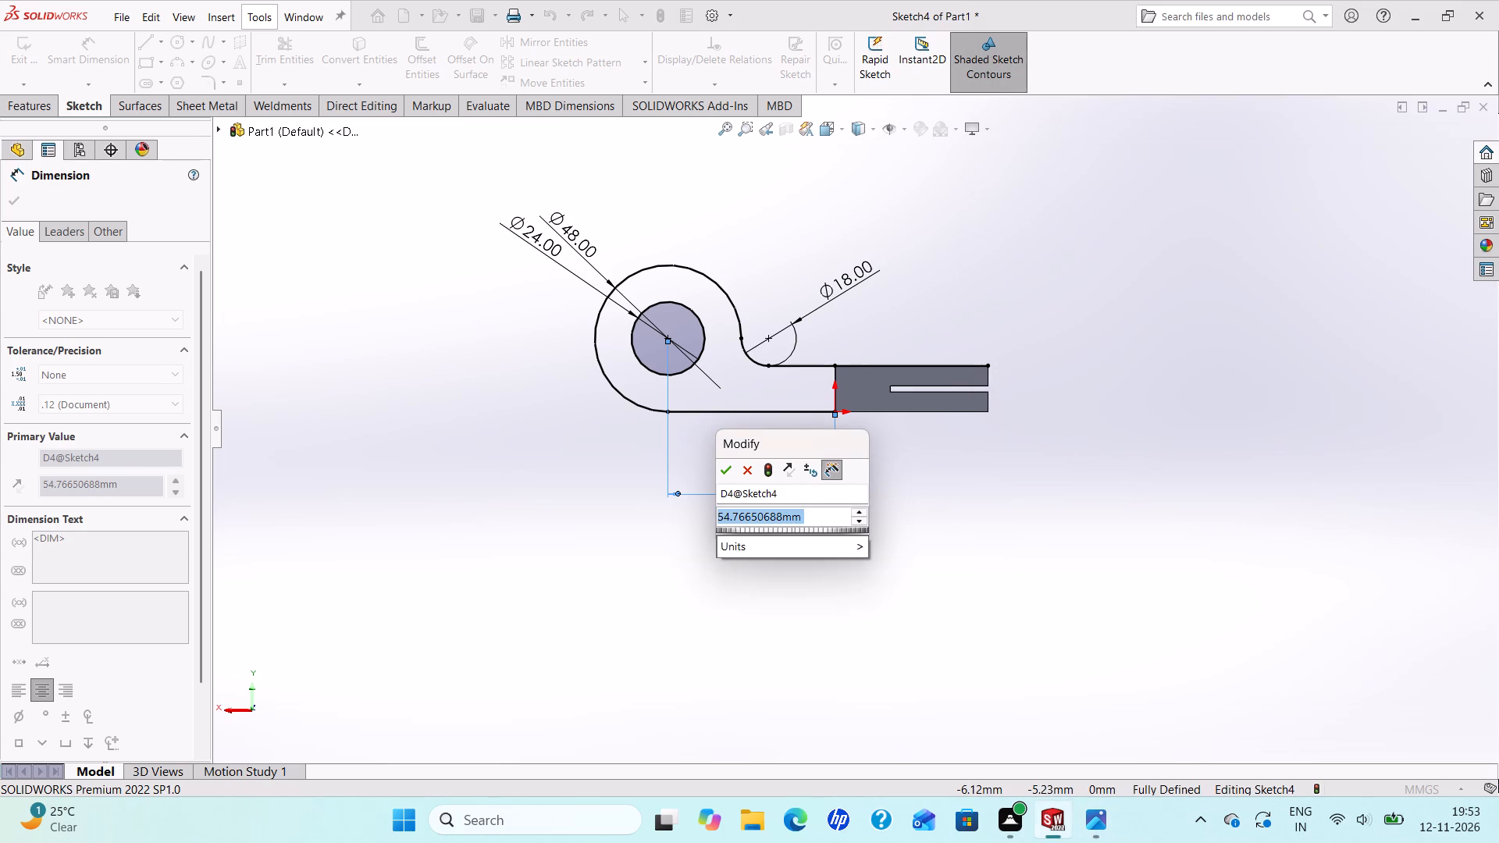
{"action": "type", "text": "64"}
{"action": "key", "text": "Return"}
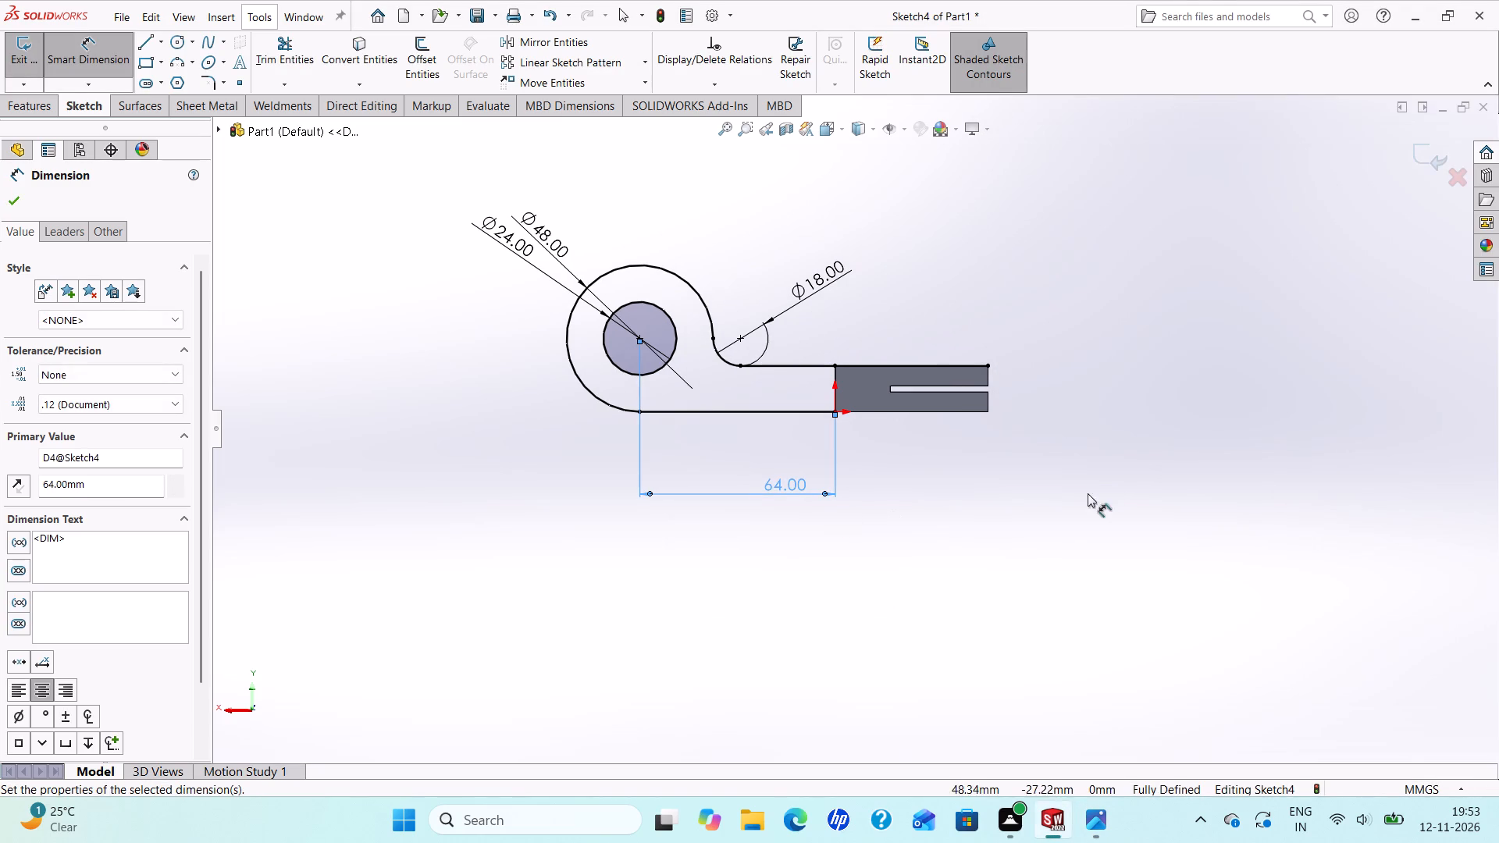
{"action": "left_click", "coordinate": [14, 201]}
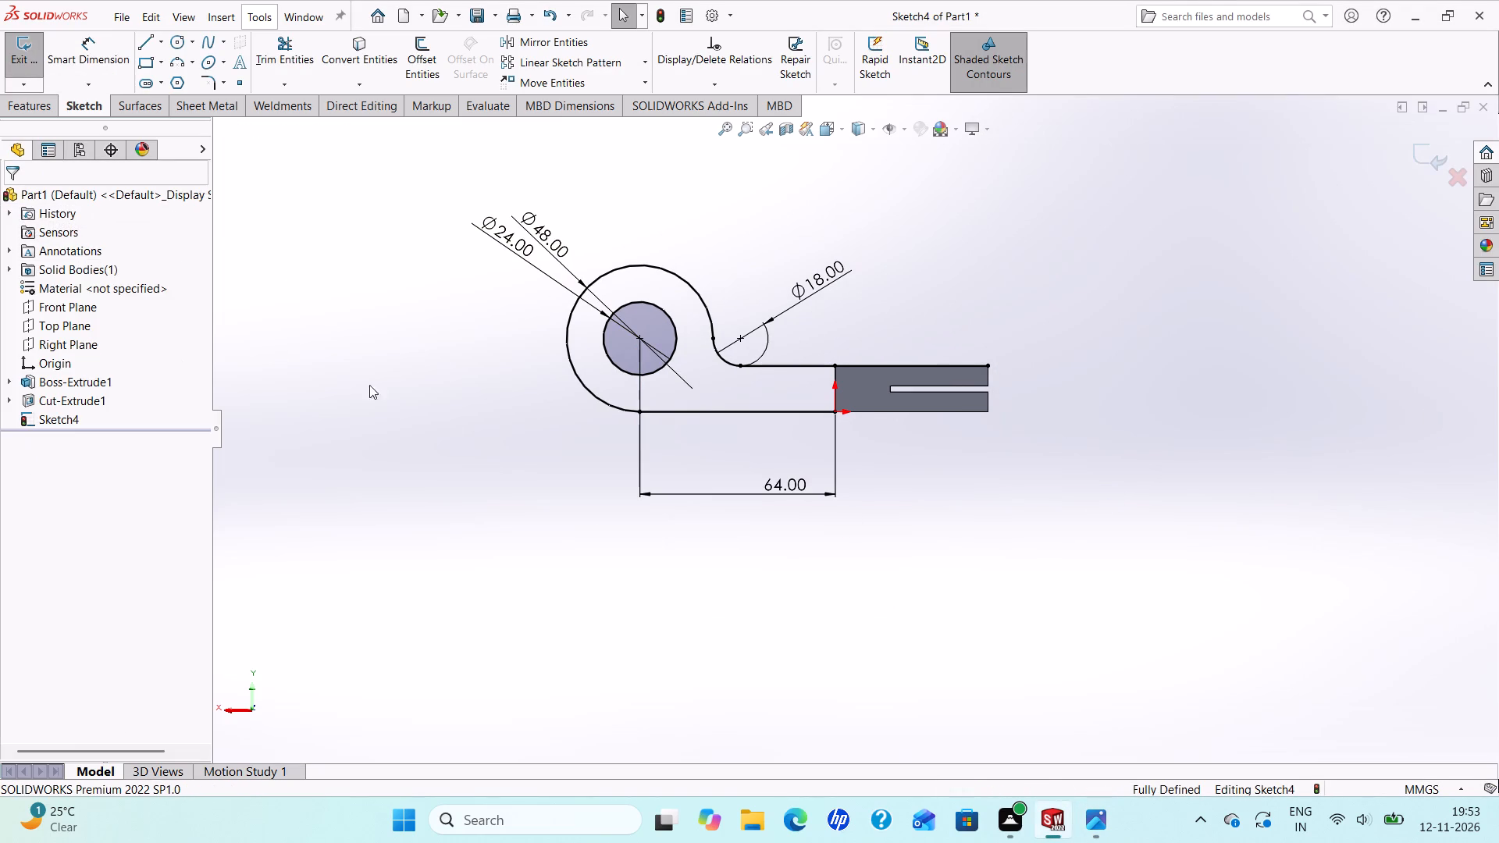
Examine the reference drawing's orthographic and isometric views for the width and position of the fork arms.
{"action": "left_click", "coordinate": [1097, 816]}
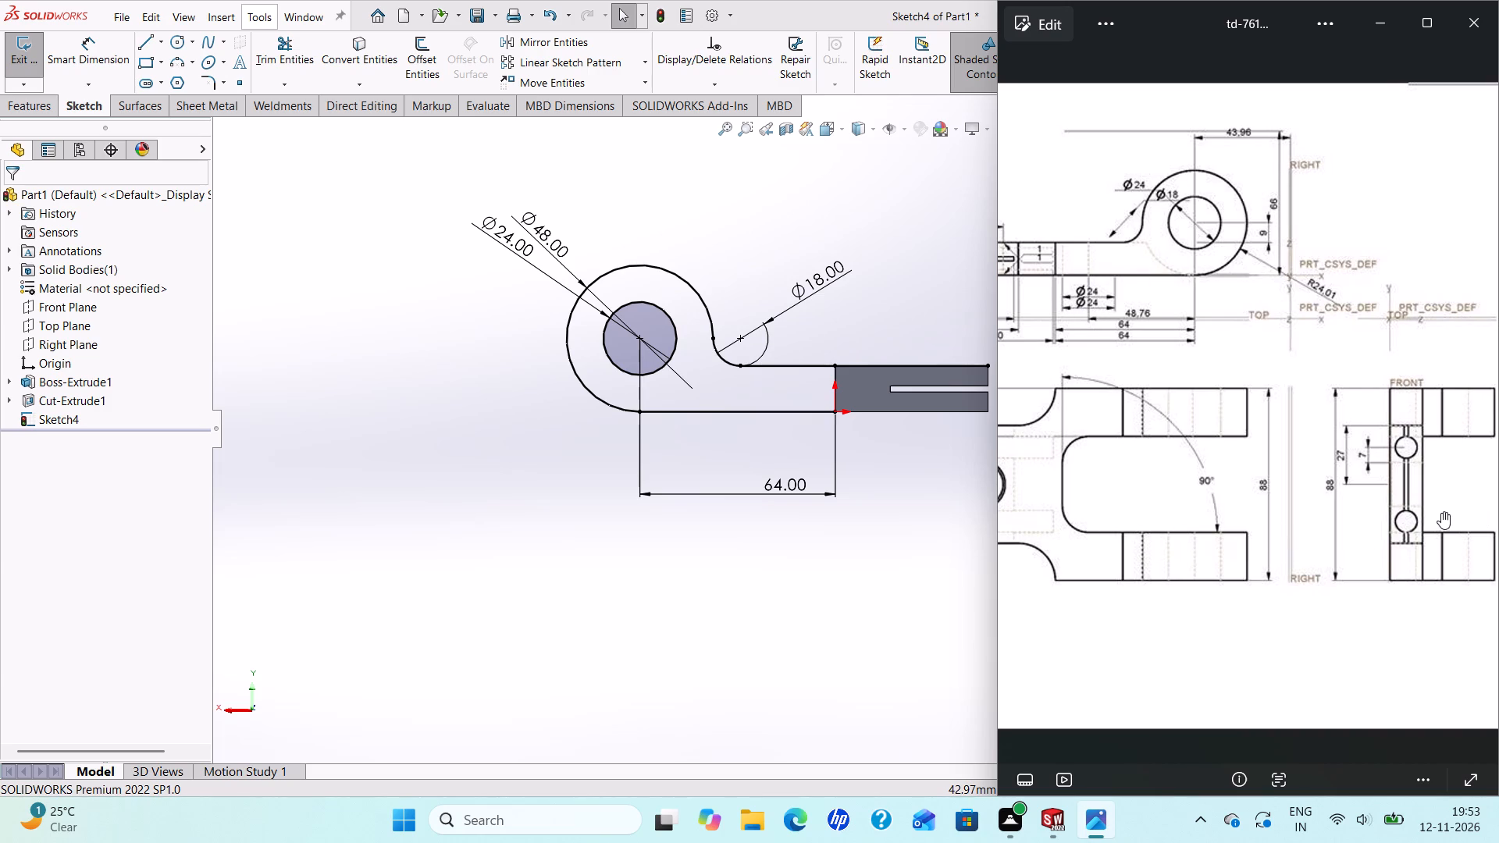
{"action": "scroll", "coordinate": [1441, 512], "scroll_direction": "up", "scroll_amount": 1}
{"action": "scroll", "coordinate": [1441, 512], "scroll_direction": "down", "scroll_amount": 4}
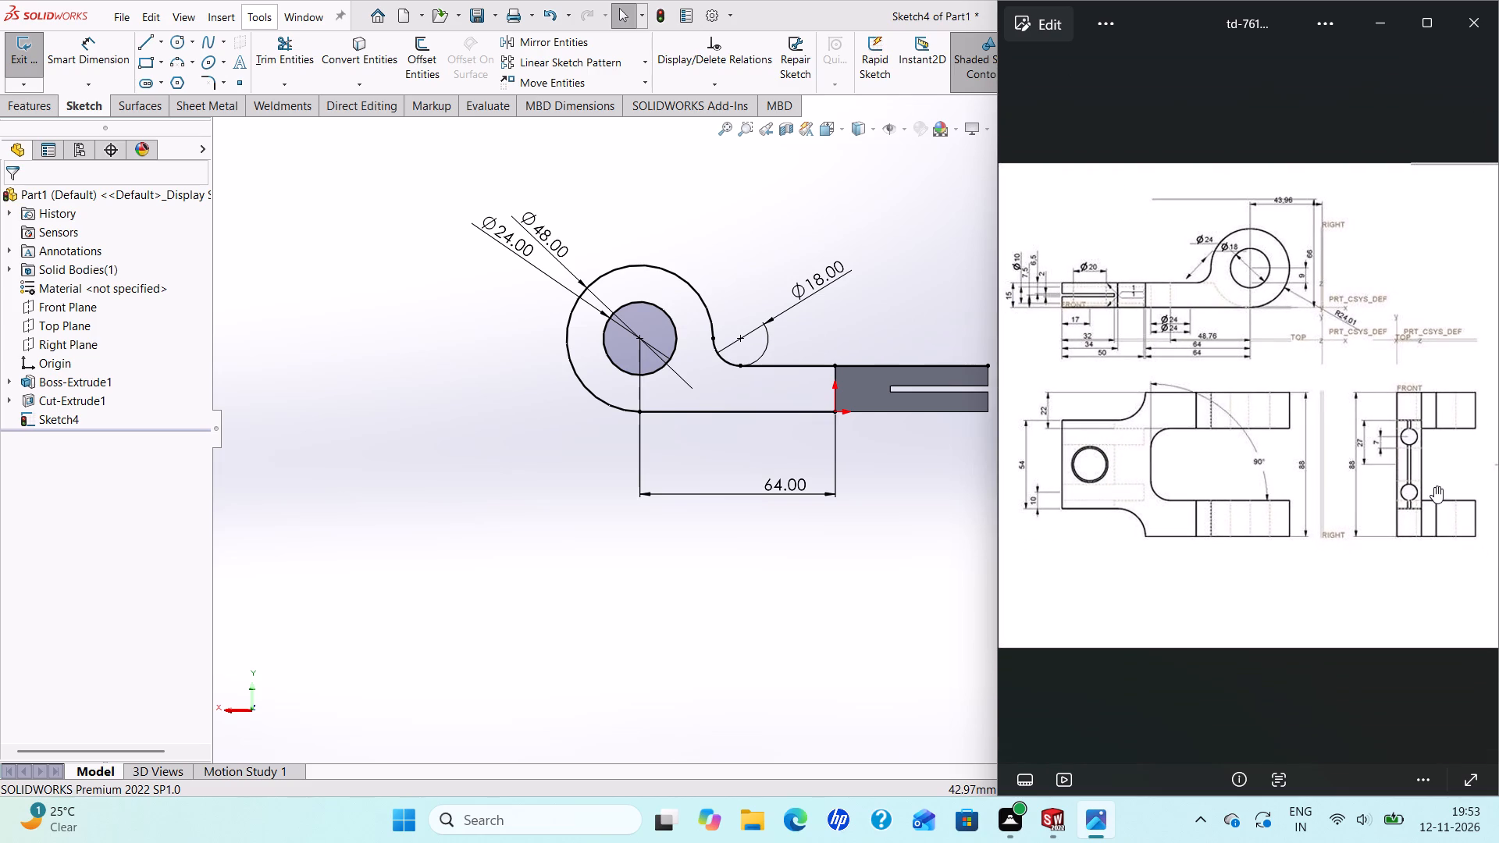
{"action": "scroll", "coordinate": [1434, 484], "scroll_direction": "up", "scroll_amount": 1}
{"action": "scroll", "coordinate": [1434, 484], "scroll_direction": "down", "scroll_amount": 2}
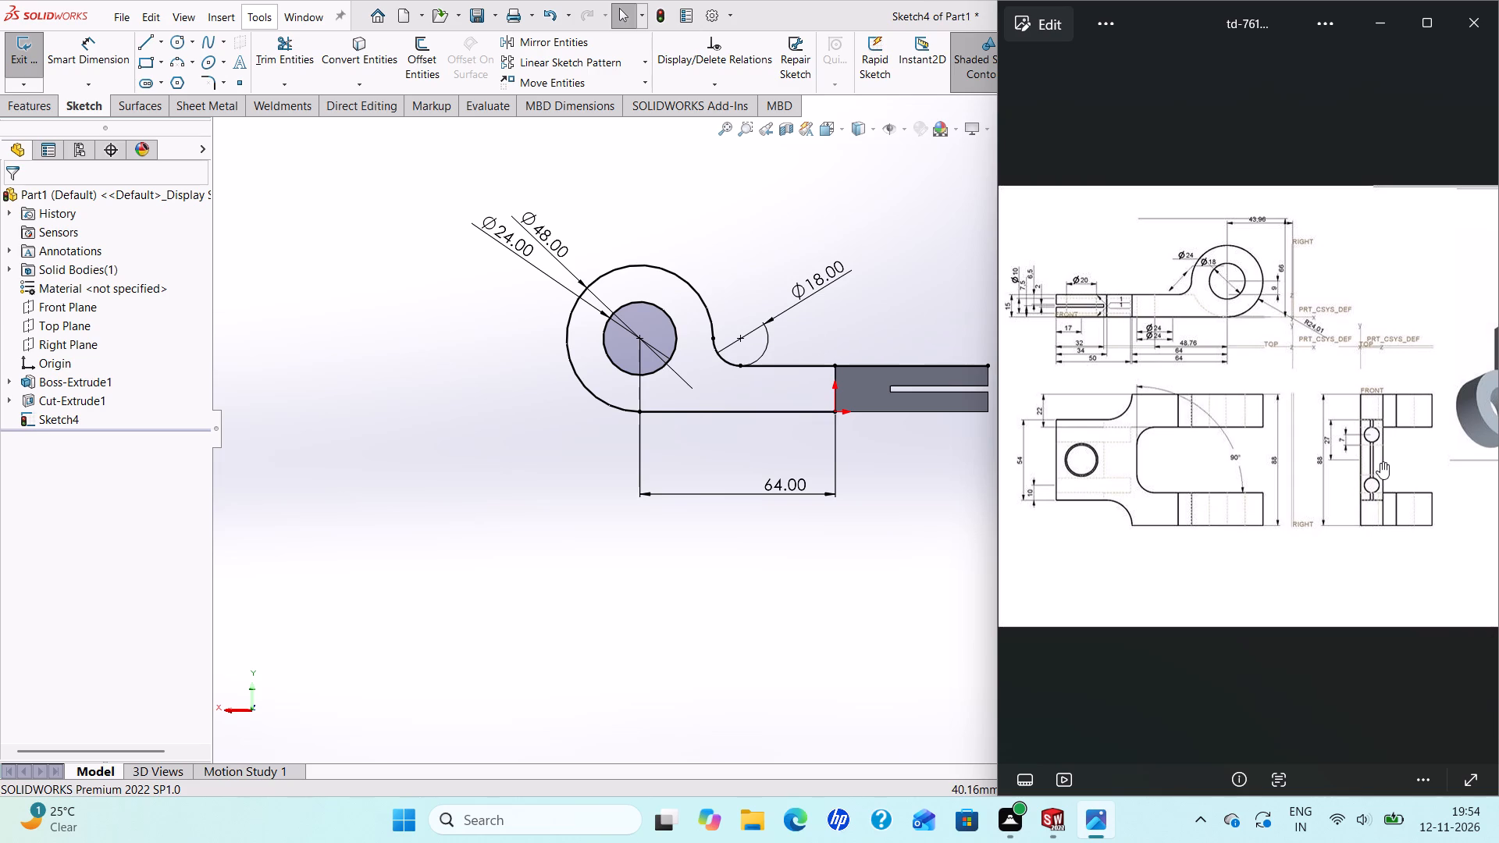
{"action": "scroll", "coordinate": [1380, 462], "scroll_direction": "up", "scroll_amount": 1}
{"action": "scroll", "coordinate": [1380, 462], "scroll_direction": "down", "scroll_amount": 4}
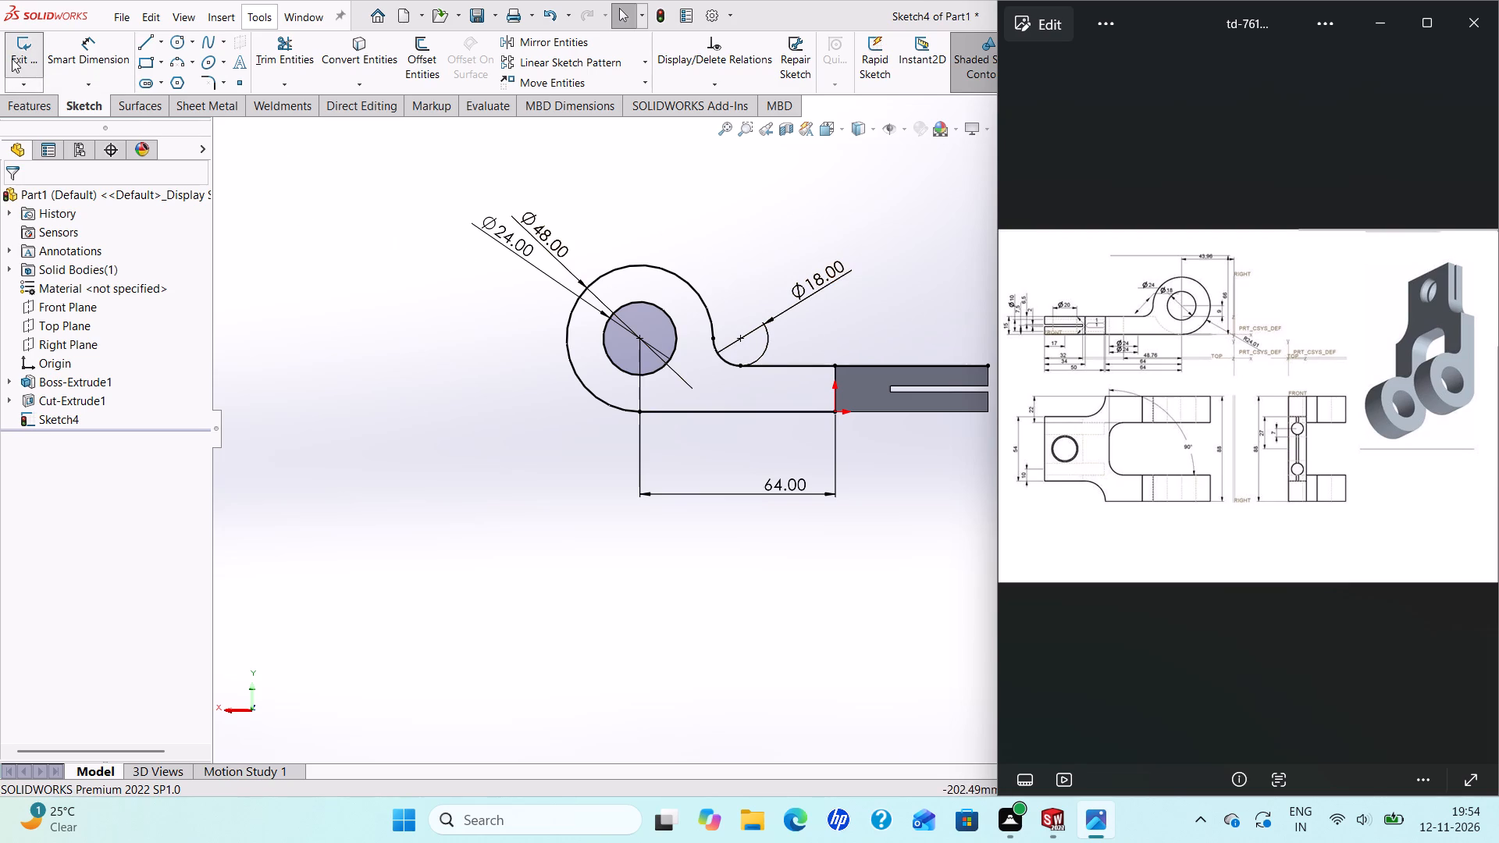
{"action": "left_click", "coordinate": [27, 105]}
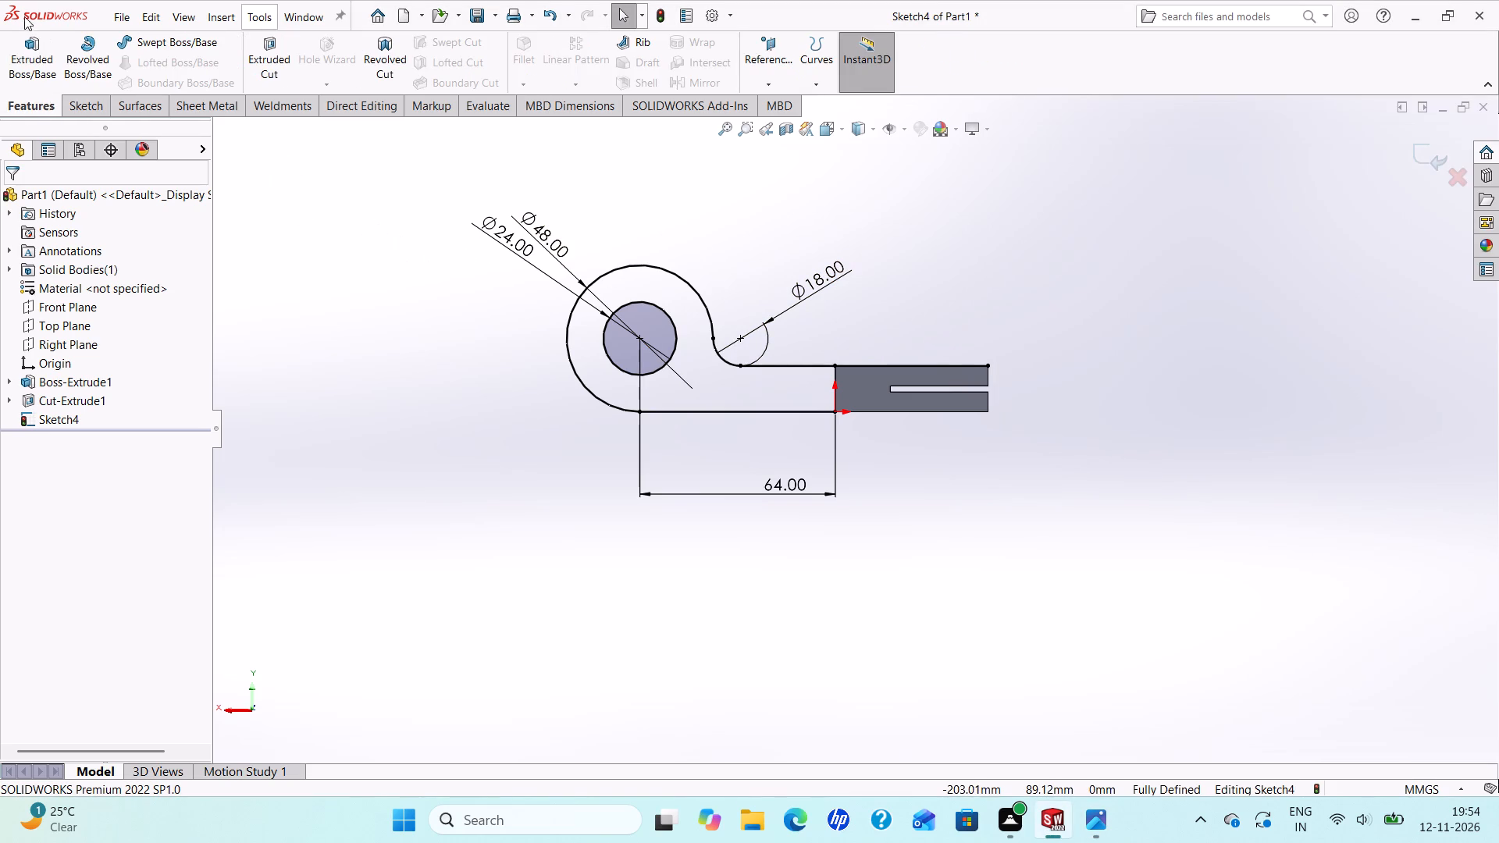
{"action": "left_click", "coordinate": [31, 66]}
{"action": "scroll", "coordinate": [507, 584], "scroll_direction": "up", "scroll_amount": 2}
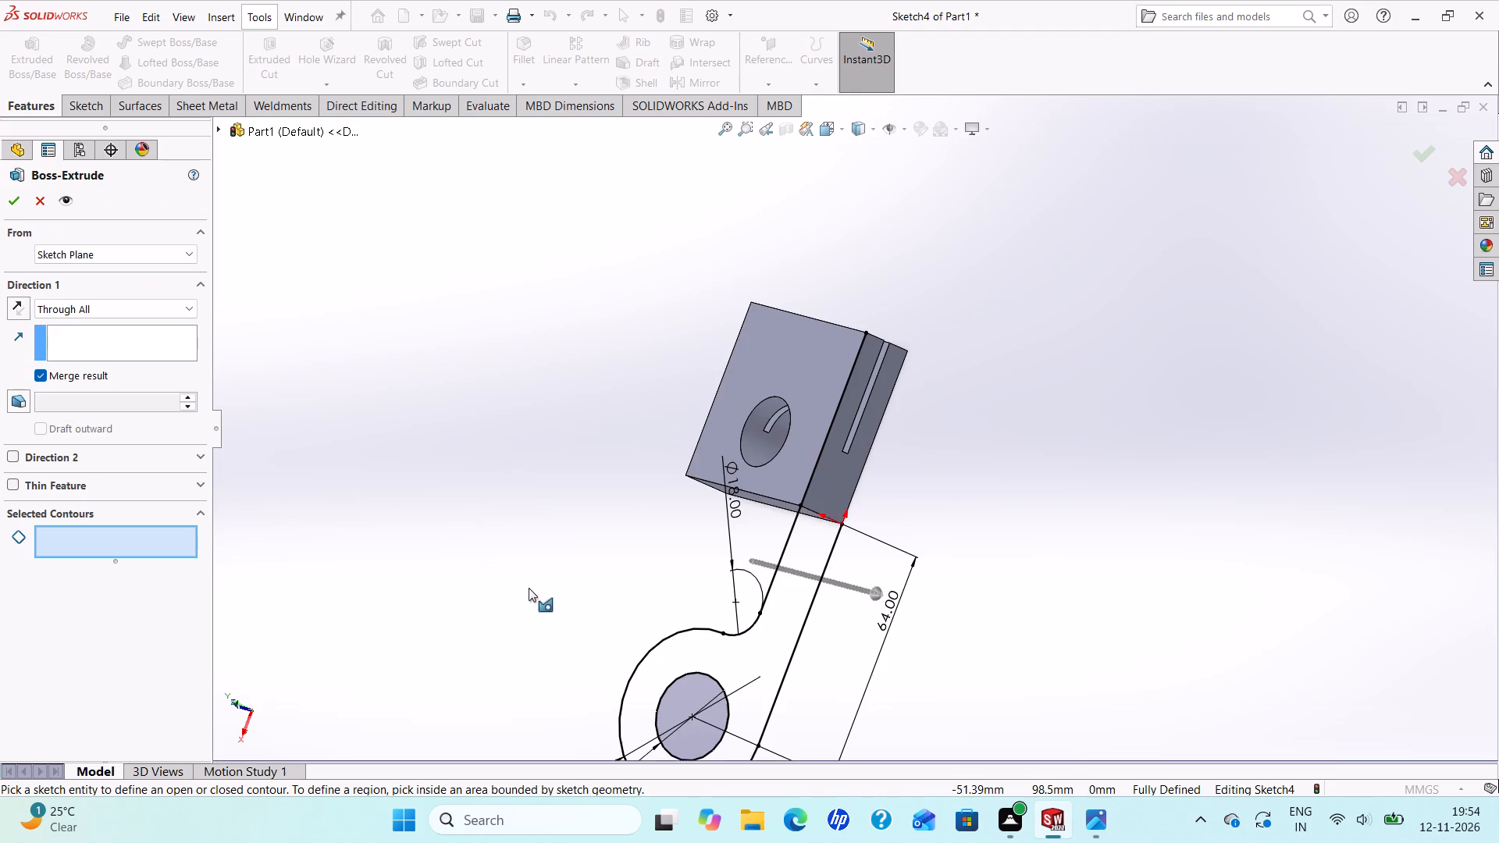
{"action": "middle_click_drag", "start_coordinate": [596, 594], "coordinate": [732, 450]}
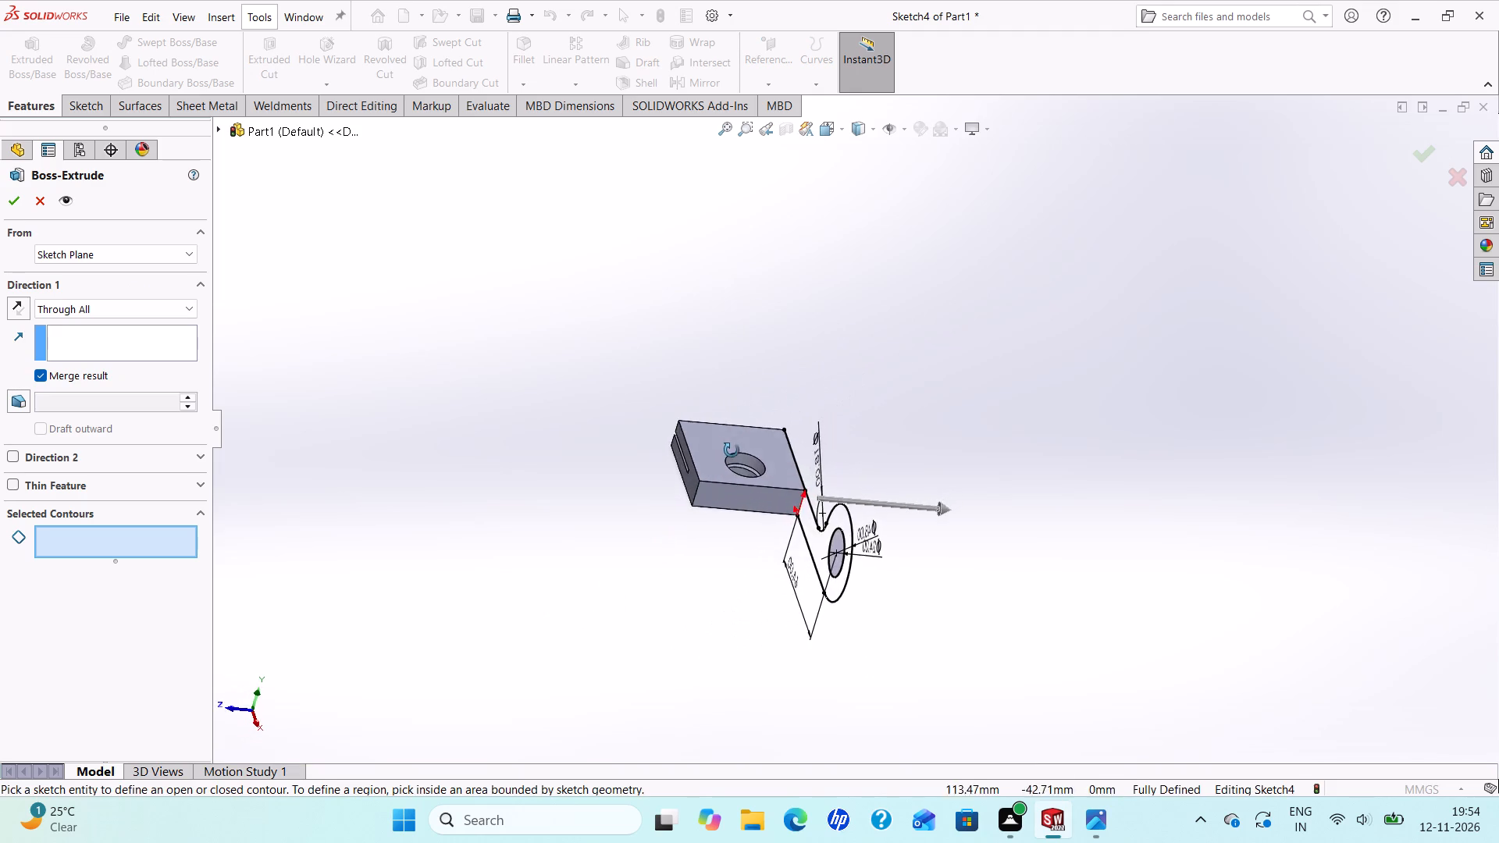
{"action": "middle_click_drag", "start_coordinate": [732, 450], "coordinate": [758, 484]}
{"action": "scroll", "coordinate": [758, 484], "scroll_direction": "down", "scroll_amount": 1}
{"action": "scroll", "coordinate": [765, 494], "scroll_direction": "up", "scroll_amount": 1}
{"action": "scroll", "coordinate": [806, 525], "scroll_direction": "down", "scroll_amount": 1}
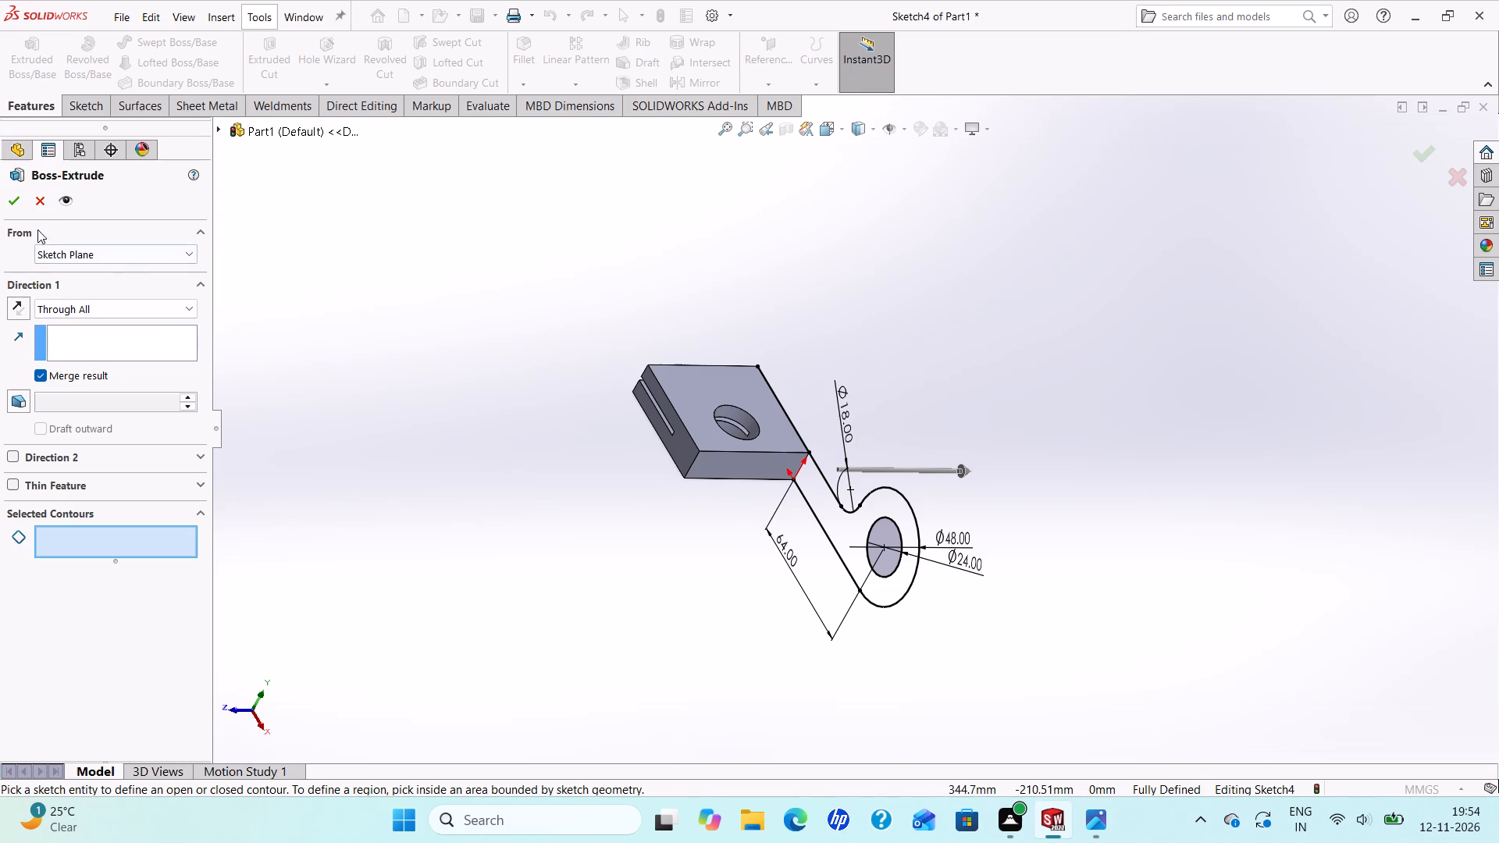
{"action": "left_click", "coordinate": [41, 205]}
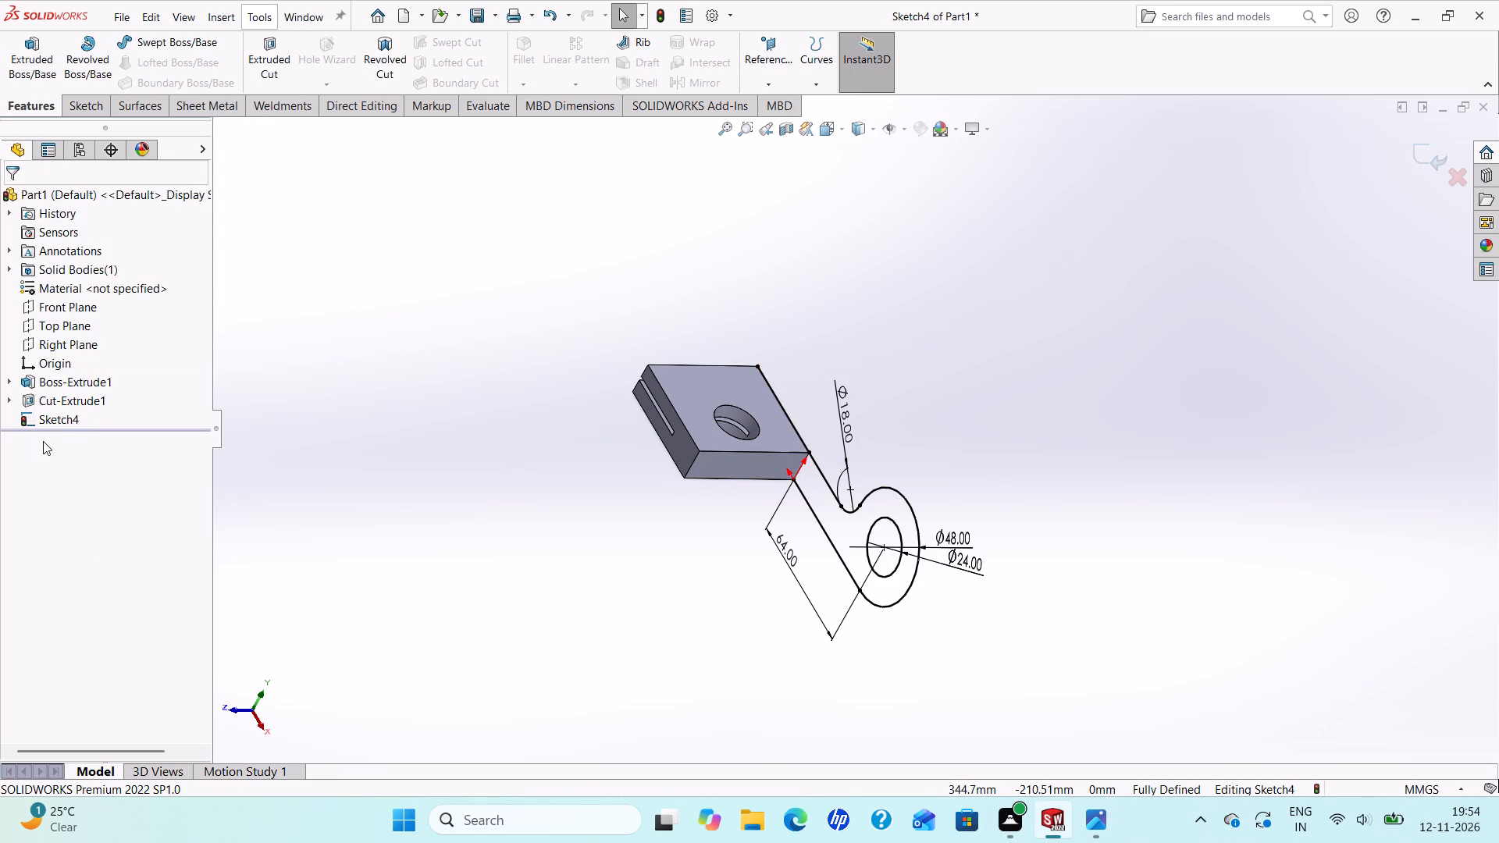
View the eye and arm sketch face-on and delete the sketch line running along the block's top edge.
{"action": "right_click", "coordinate": [53, 421]}
{"action": "left_click", "coordinate": [96, 397]}
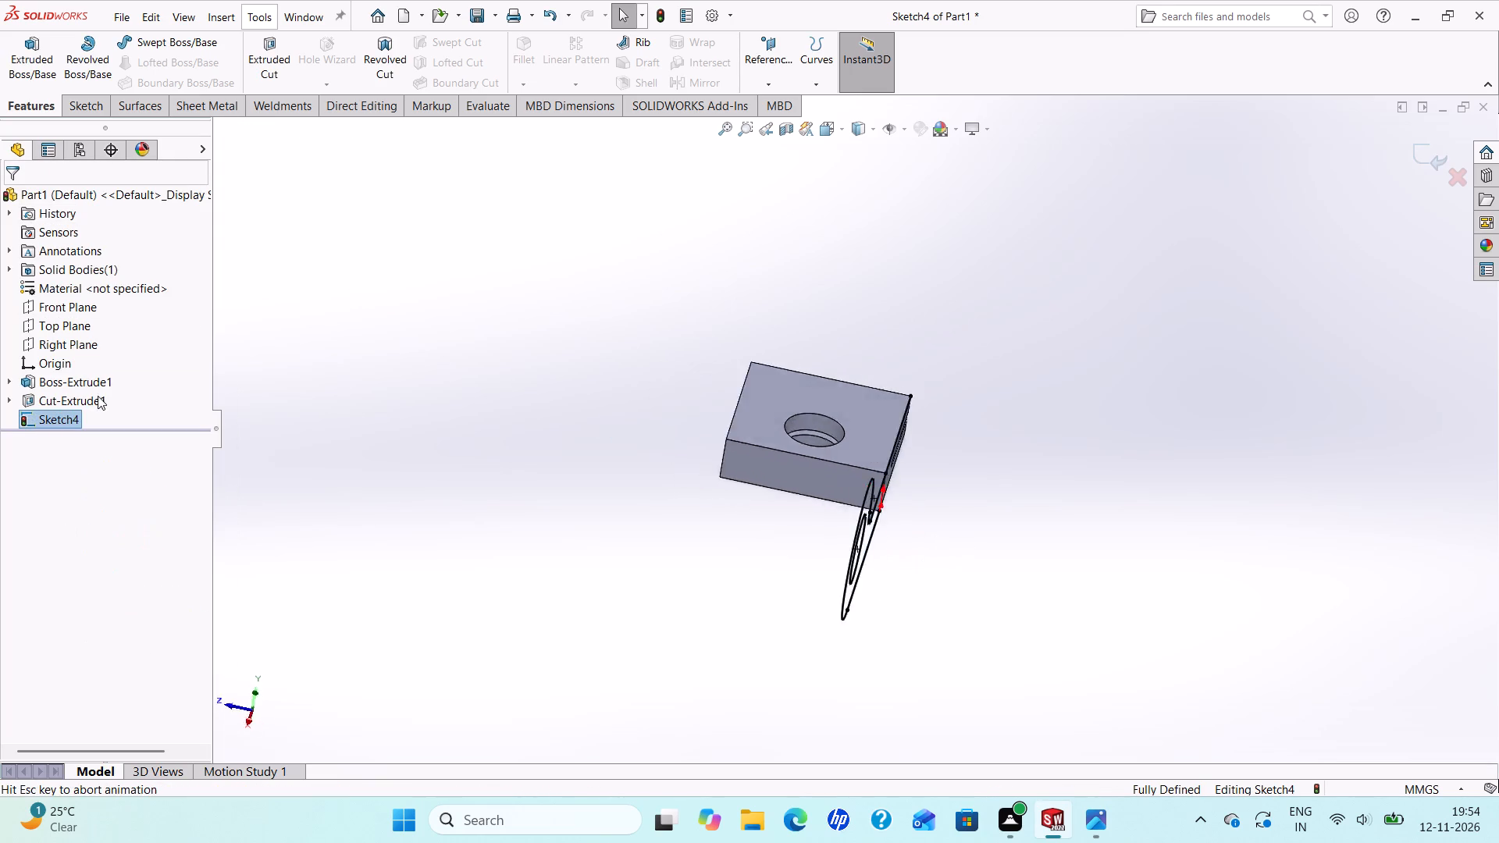
{"action": "scroll", "coordinate": [1344, 505], "scroll_direction": "down", "scroll_amount": 1}
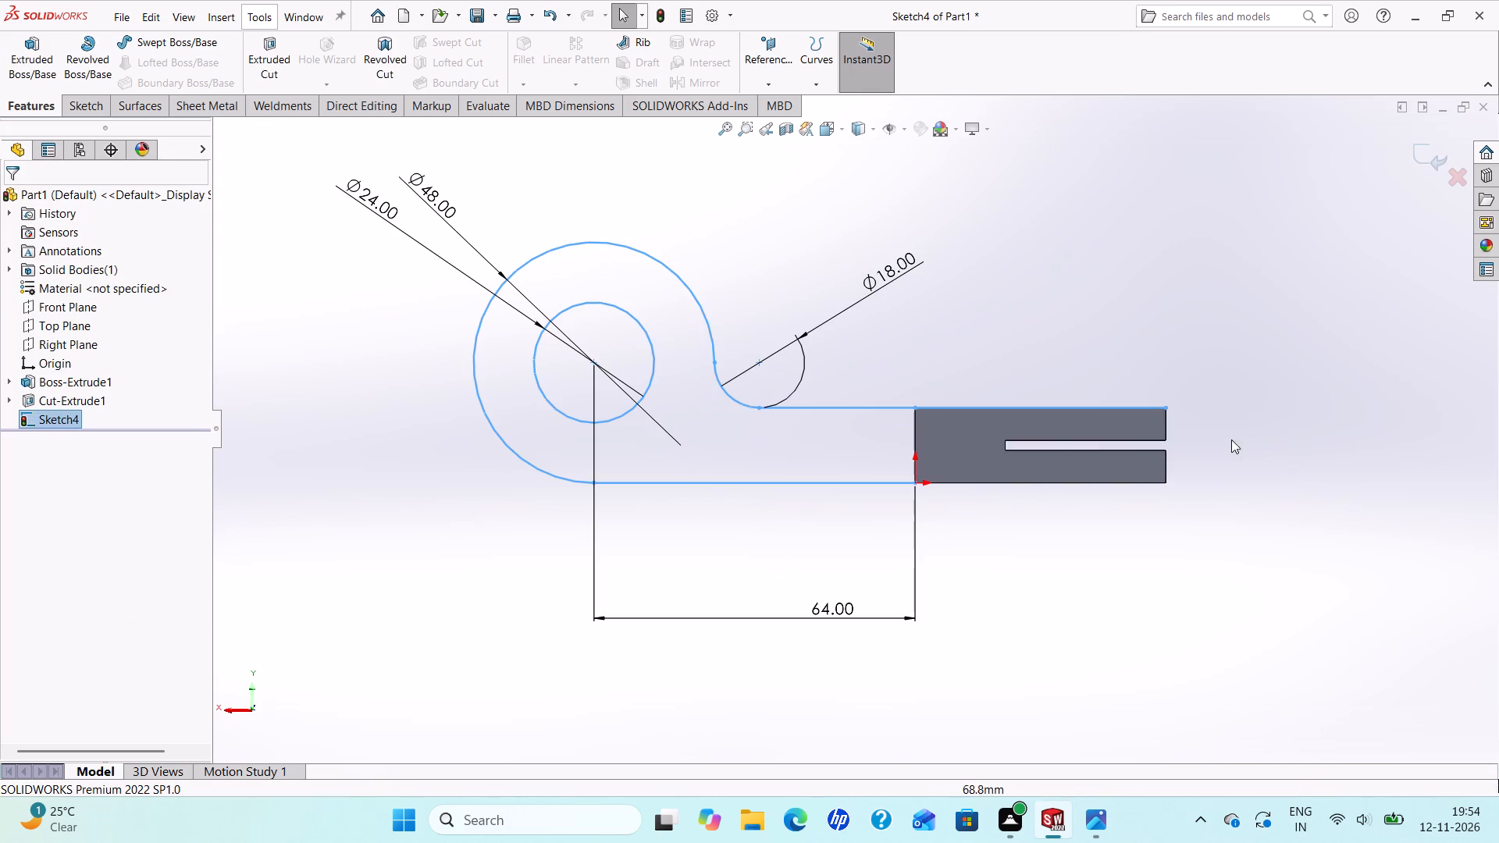
{"action": "left_click", "coordinate": [1094, 407]}
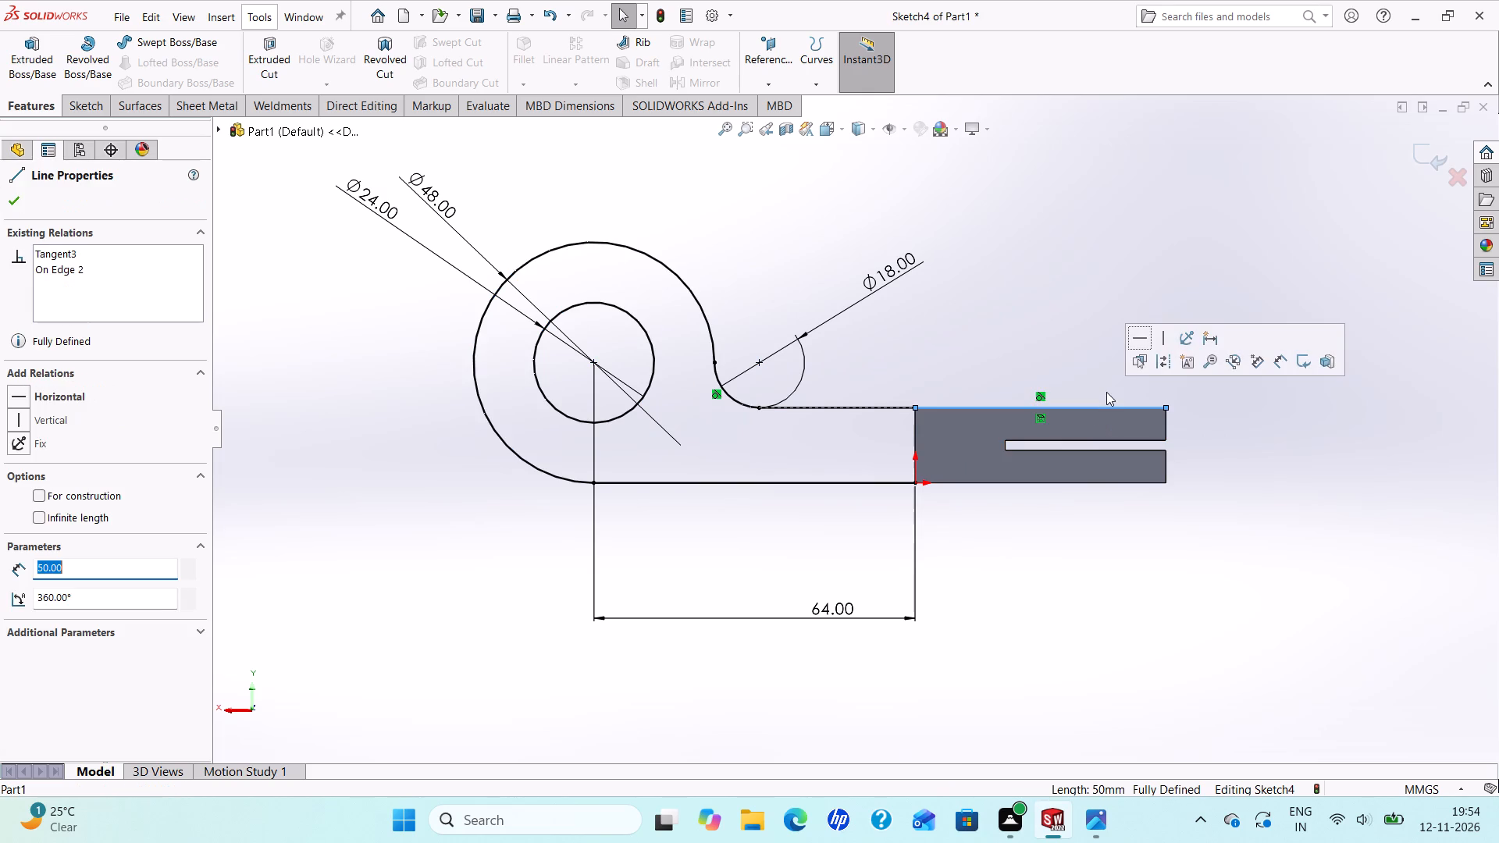
{"action": "key", "text": "Delete"}
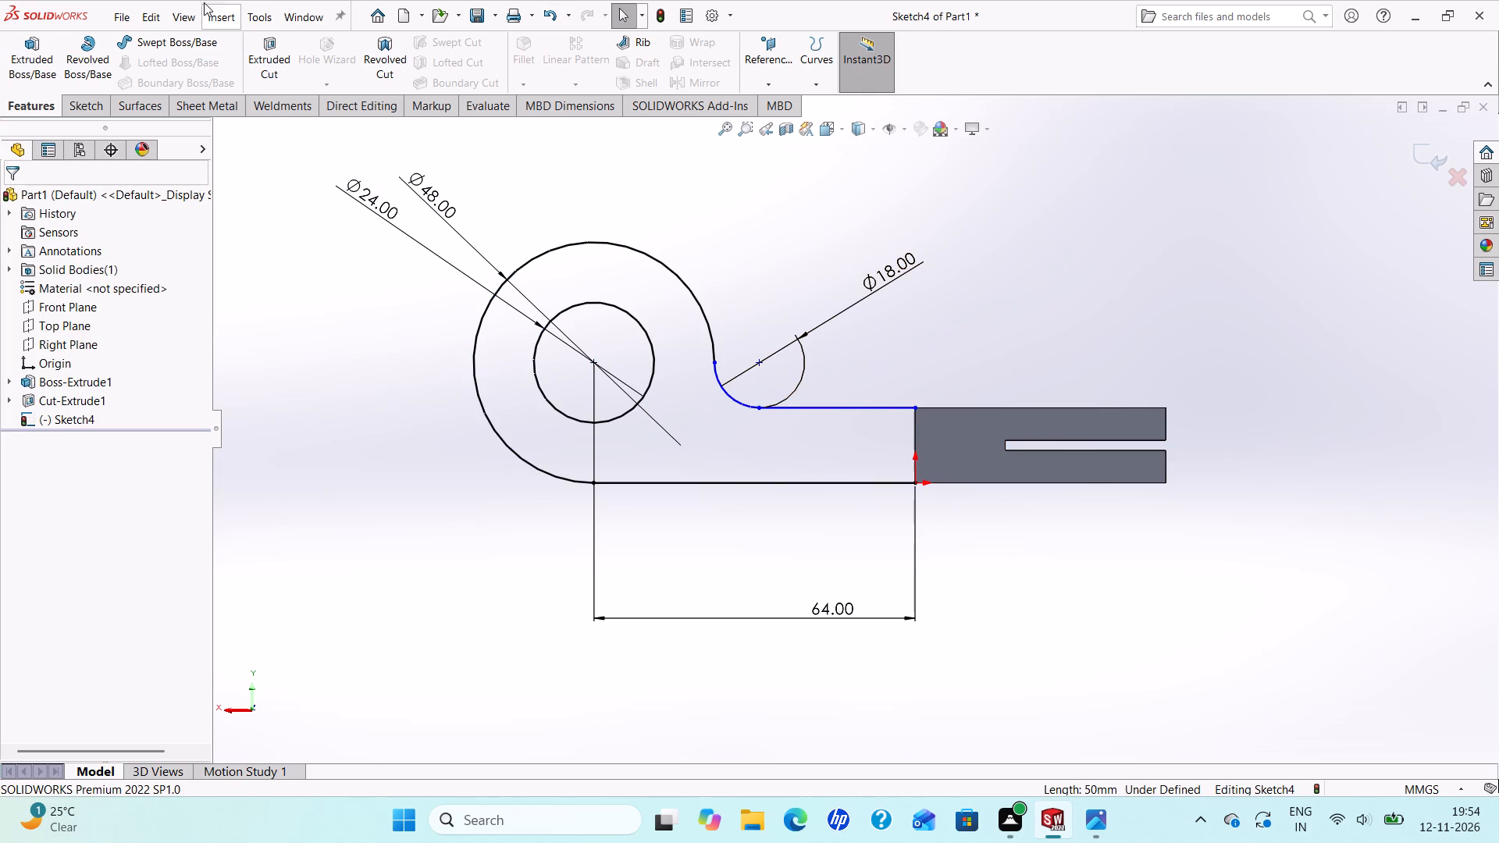
Convert the block's vertical end edge into a sketch line to close the arm profile.
{"action": "left_click", "coordinate": [89, 103]}
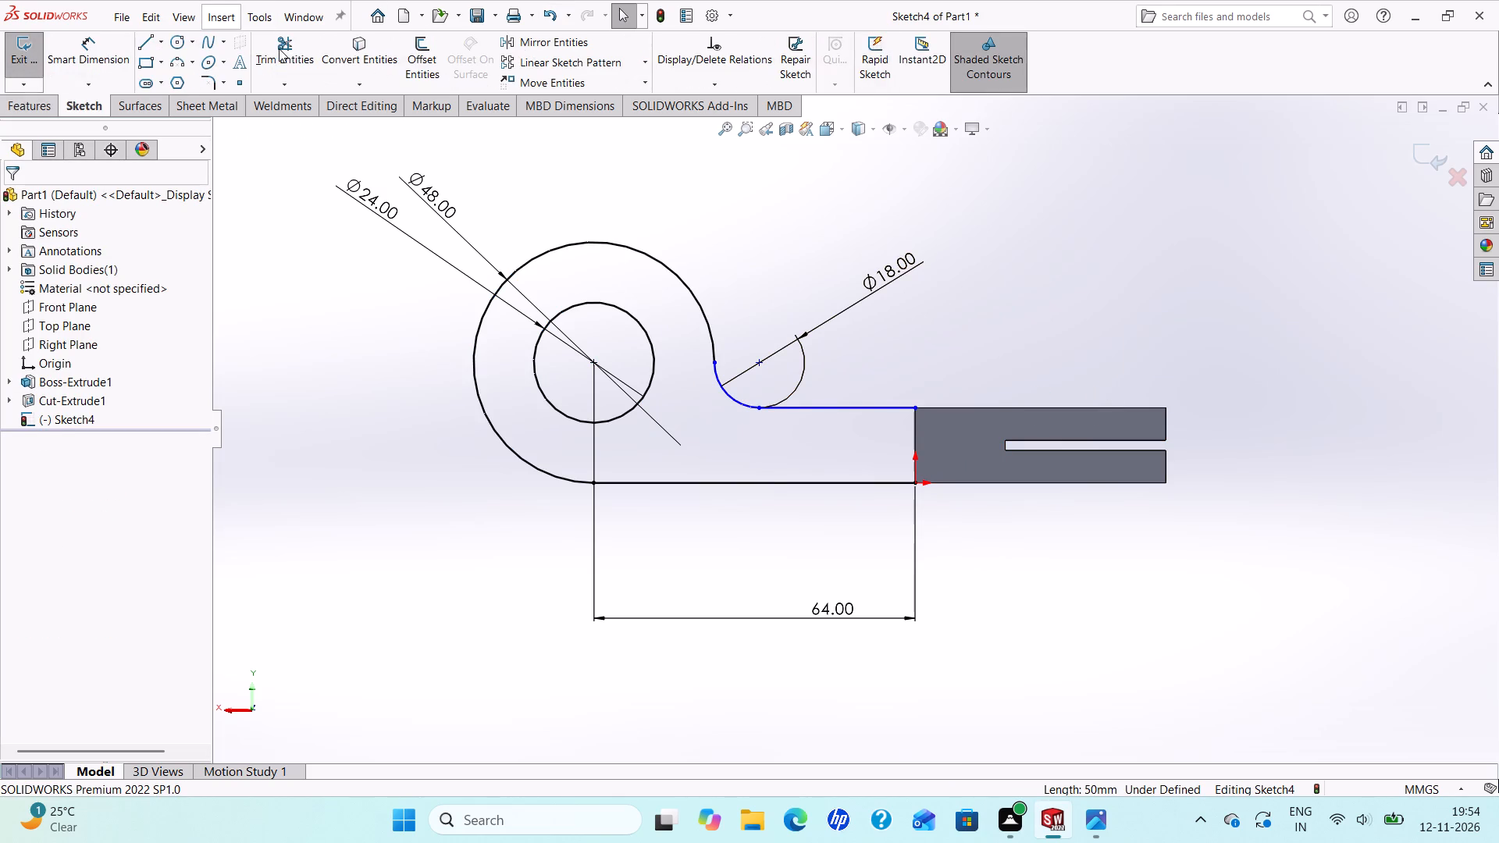
{"action": "left_click", "coordinate": [361, 50]}
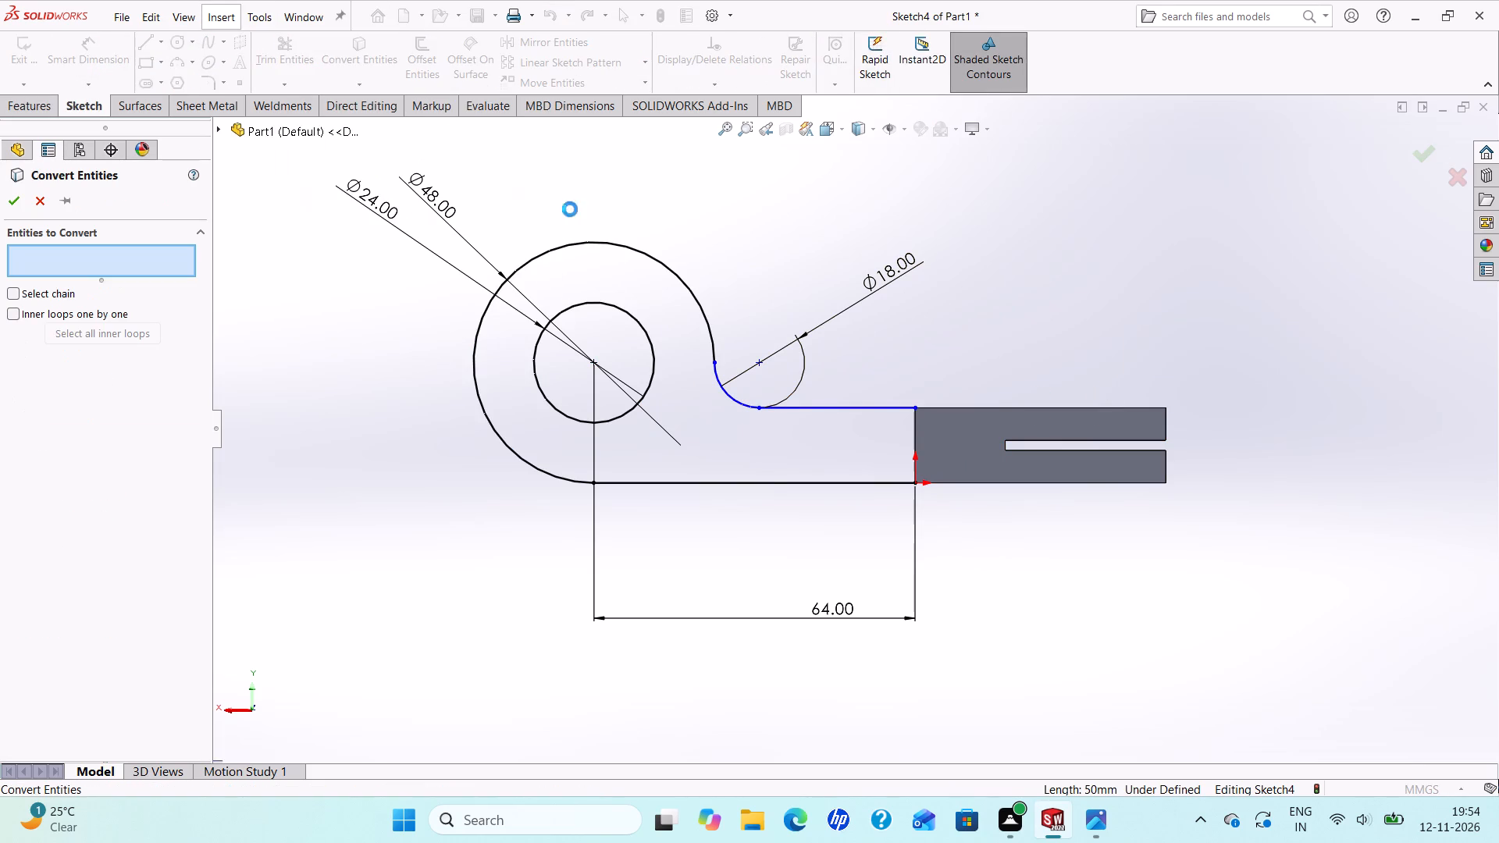
{"action": "left_click", "coordinate": [916, 423]}
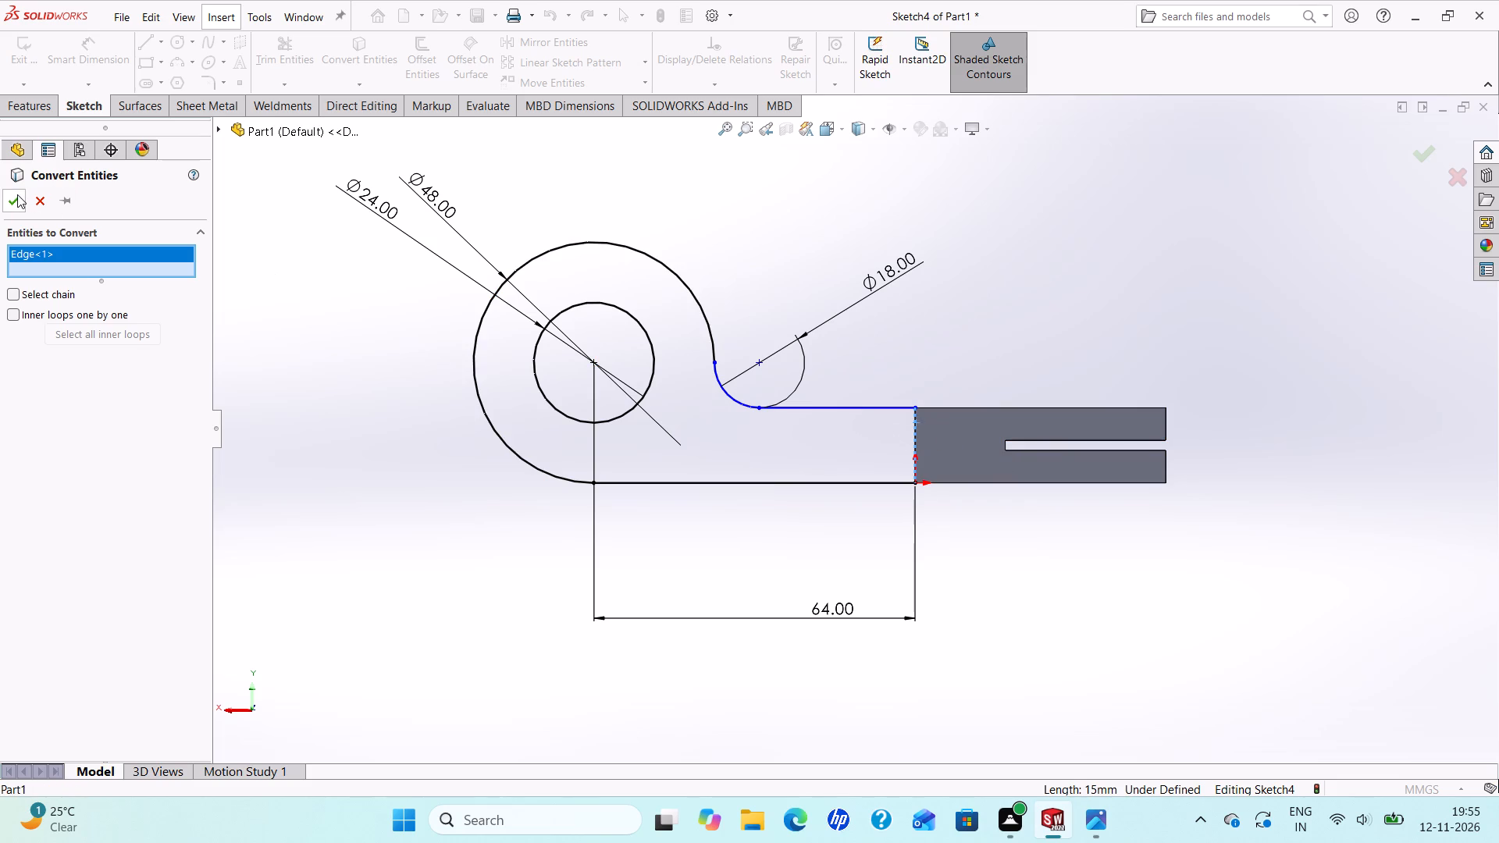
{"action": "left_click", "coordinate": [17, 194]}
{"action": "scroll", "coordinate": [423, 450], "scroll_direction": "up", "scroll_amount": 2}
{"action": "scroll", "coordinate": [435, 446], "scroll_direction": "down", "scroll_amount": 1}
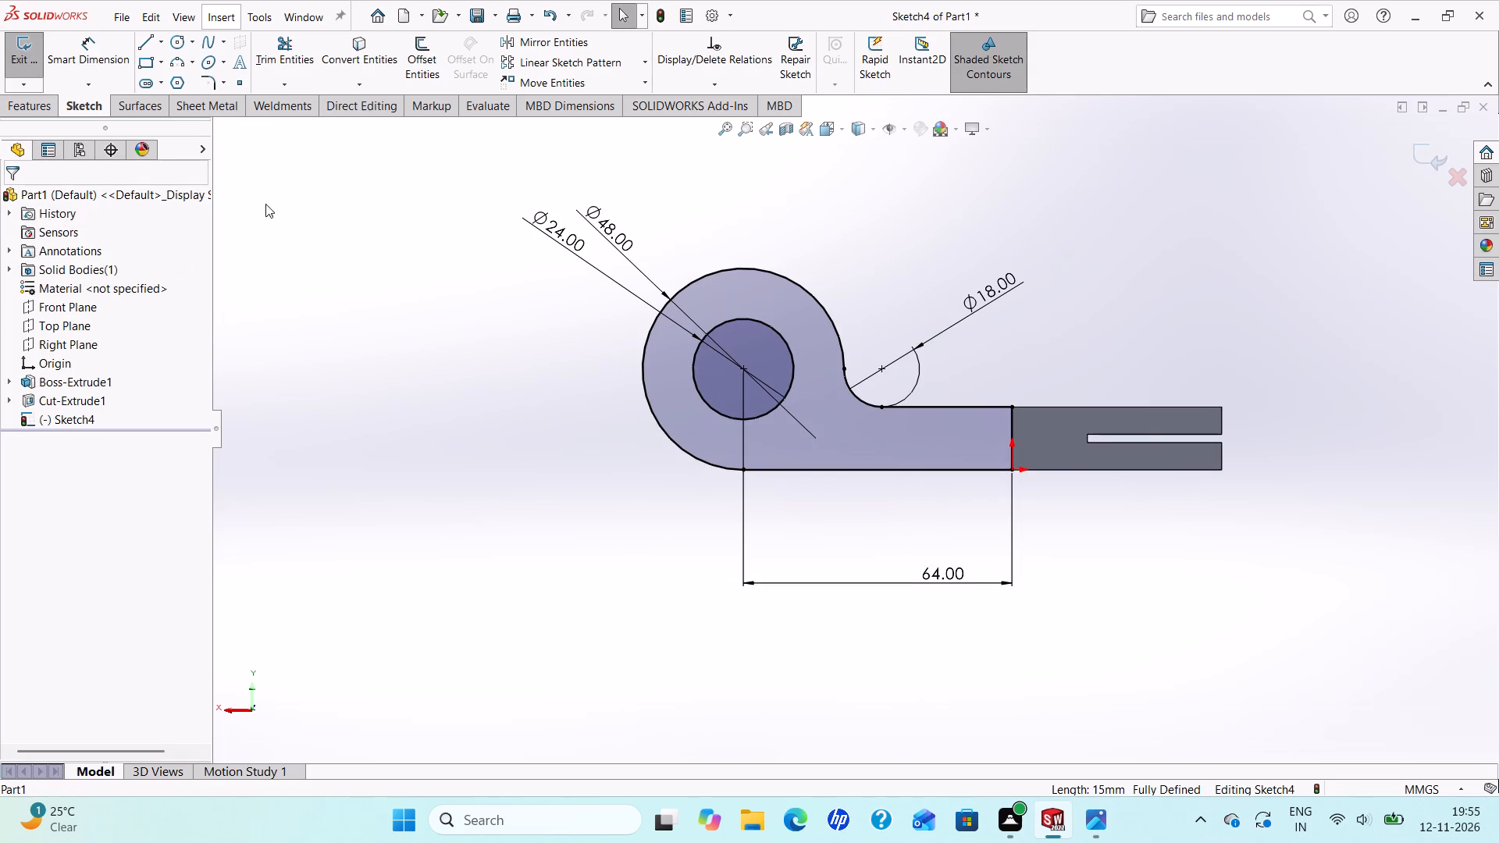
Extrude the closed eye and arm profile as a merged boss, 22 mm deep with the Mid Plane end condition, checking the drawing.
{"action": "left_click", "coordinate": [21, 98]}
{"action": "left_click", "coordinate": [37, 76]}
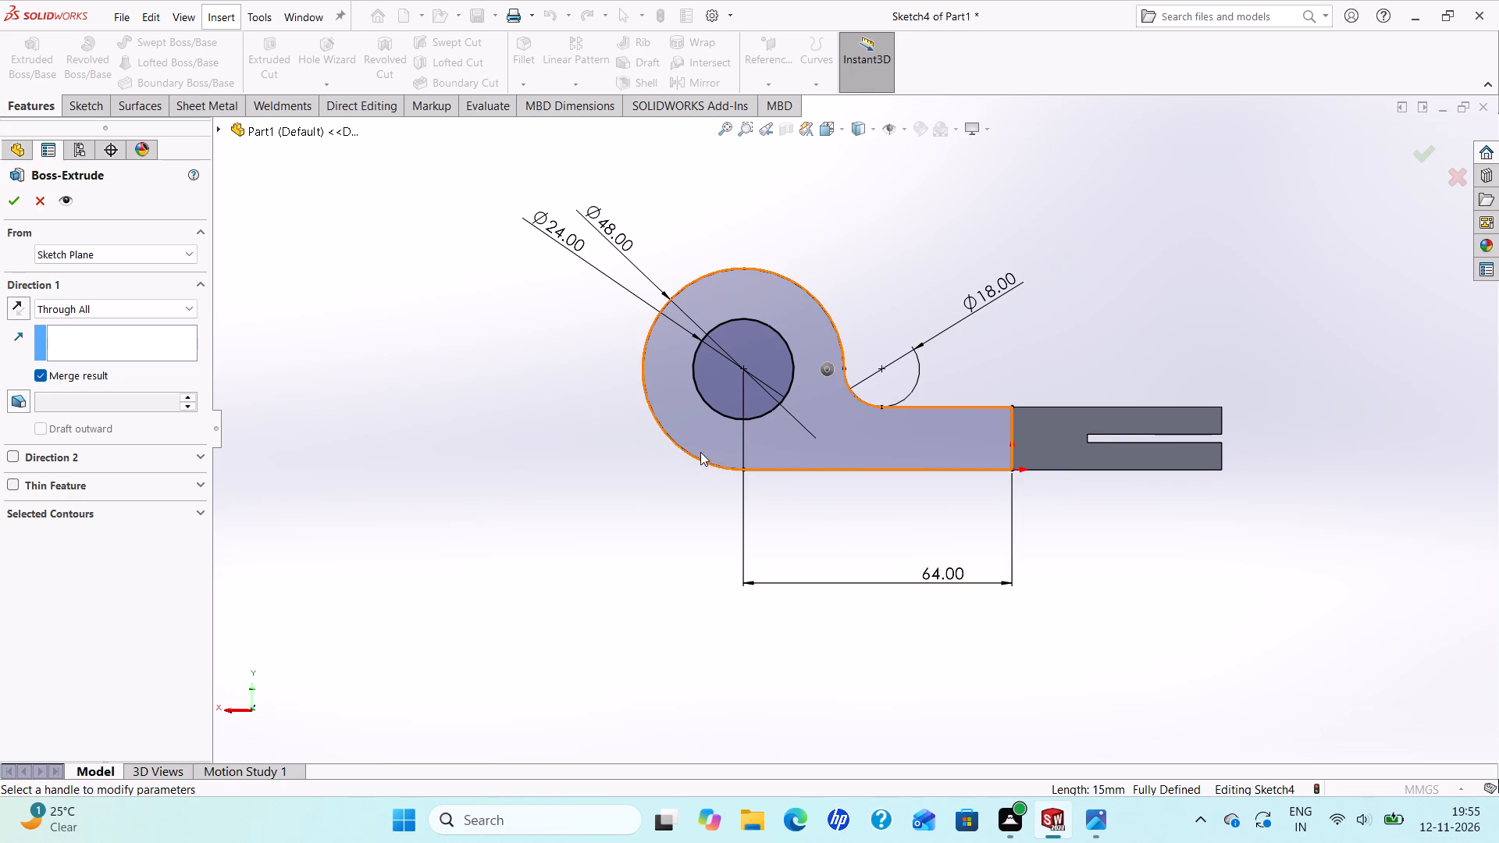
{"action": "middle_click_drag", "start_coordinate": [700, 452], "coordinate": [887, 518]}
{"action": "scroll", "coordinate": [846, 496], "scroll_direction": "up", "scroll_amount": 1}
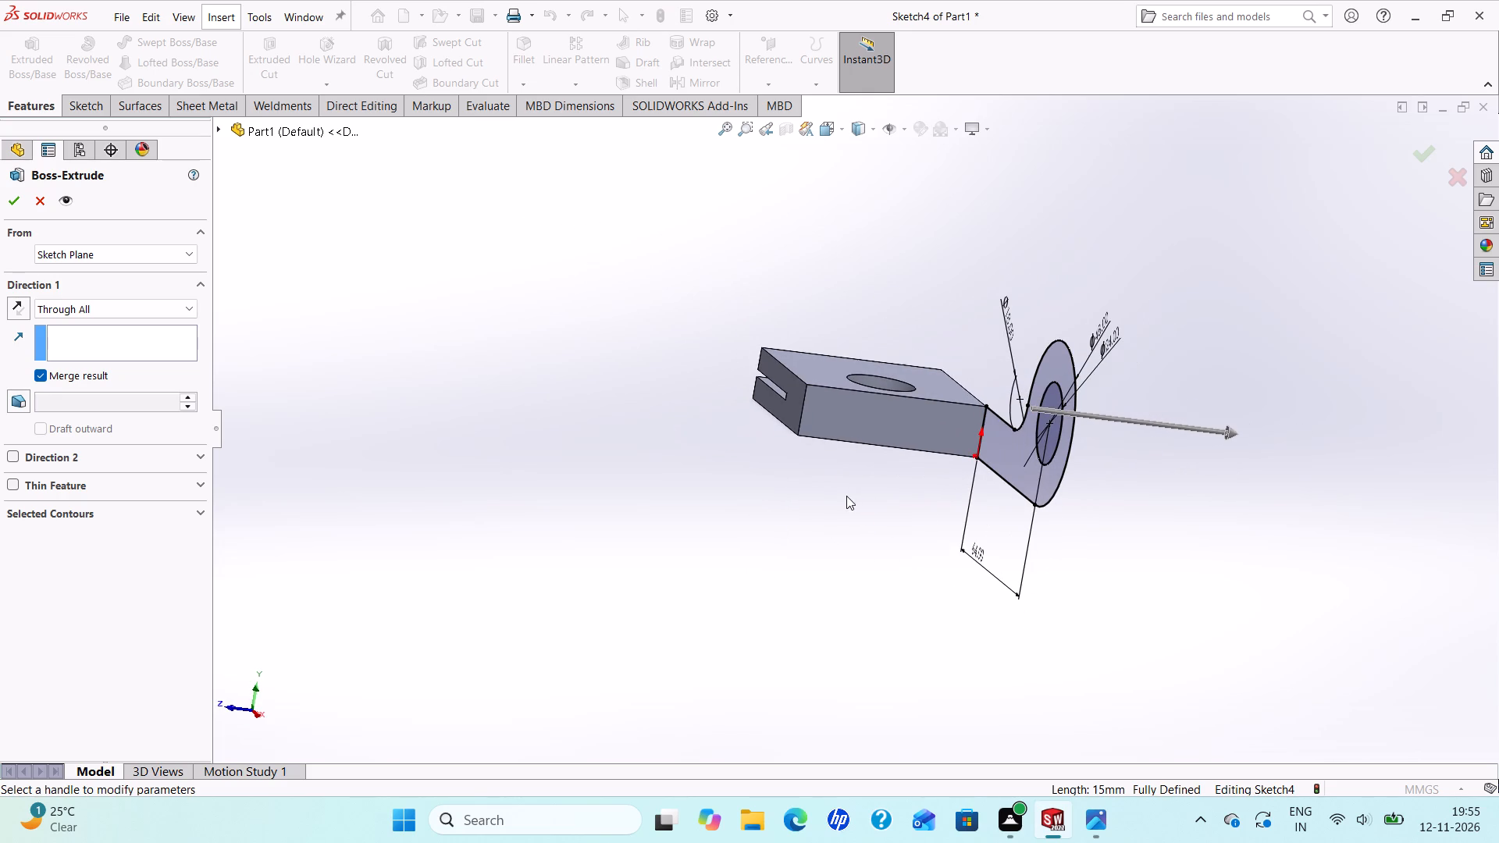
{"action": "left_click", "coordinate": [178, 307]}
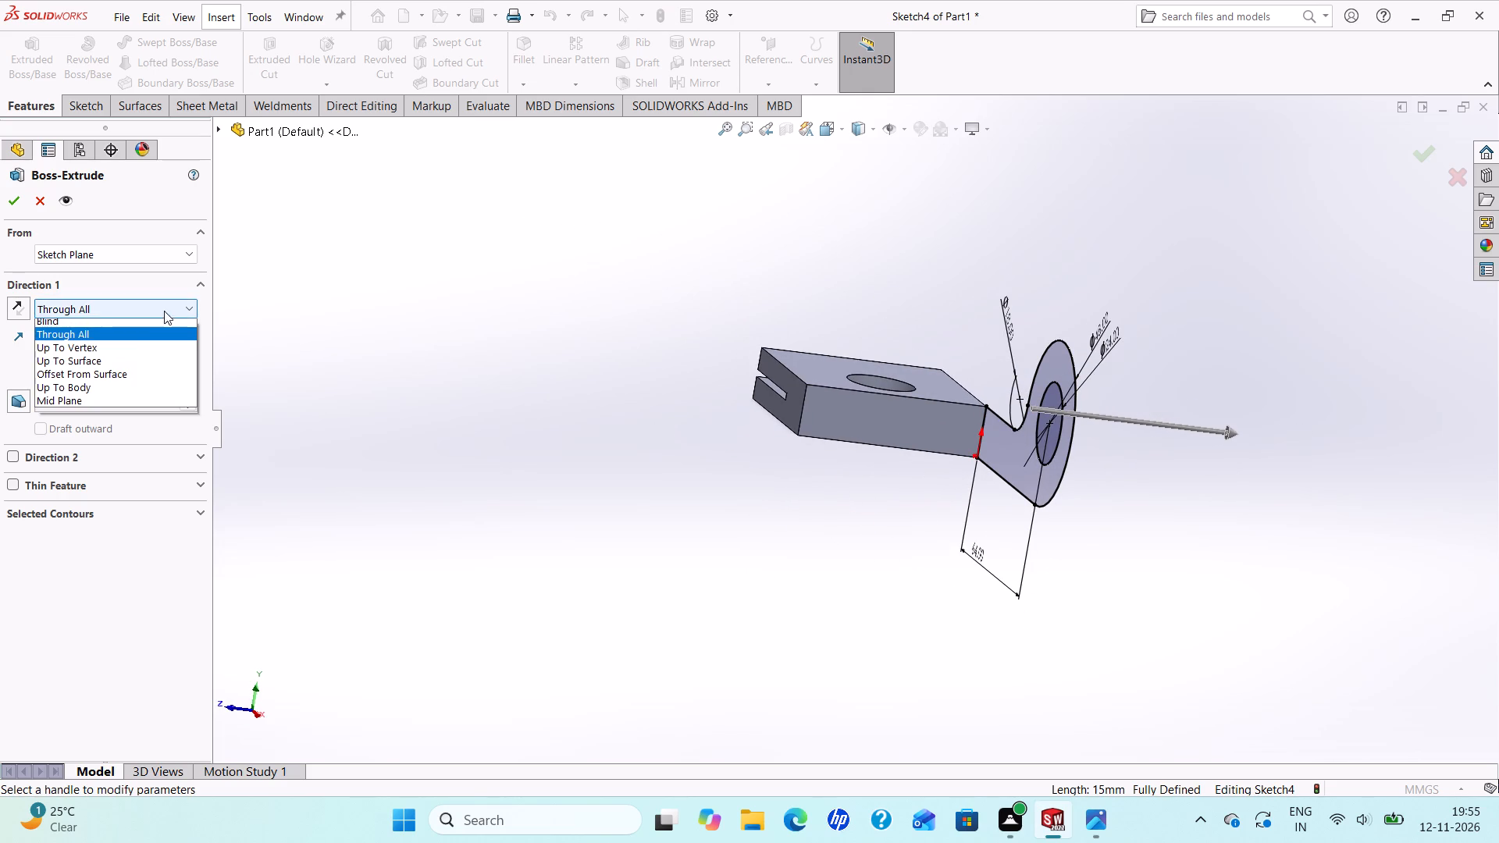
{"action": "left_click", "coordinate": [114, 322]}
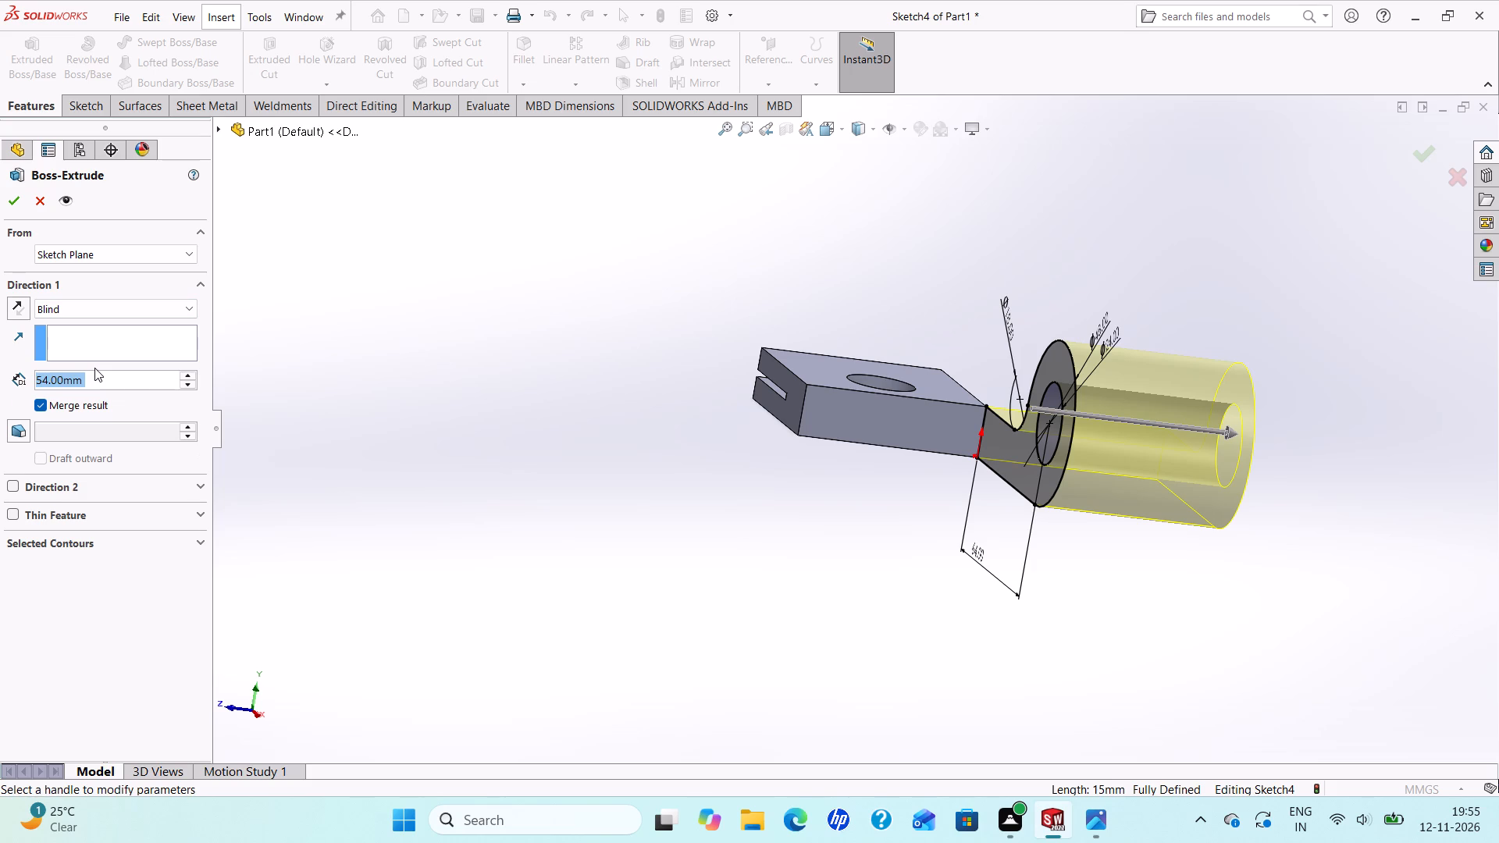
{"action": "type", "text": "22"}
{"action": "key", "text": "Return"}
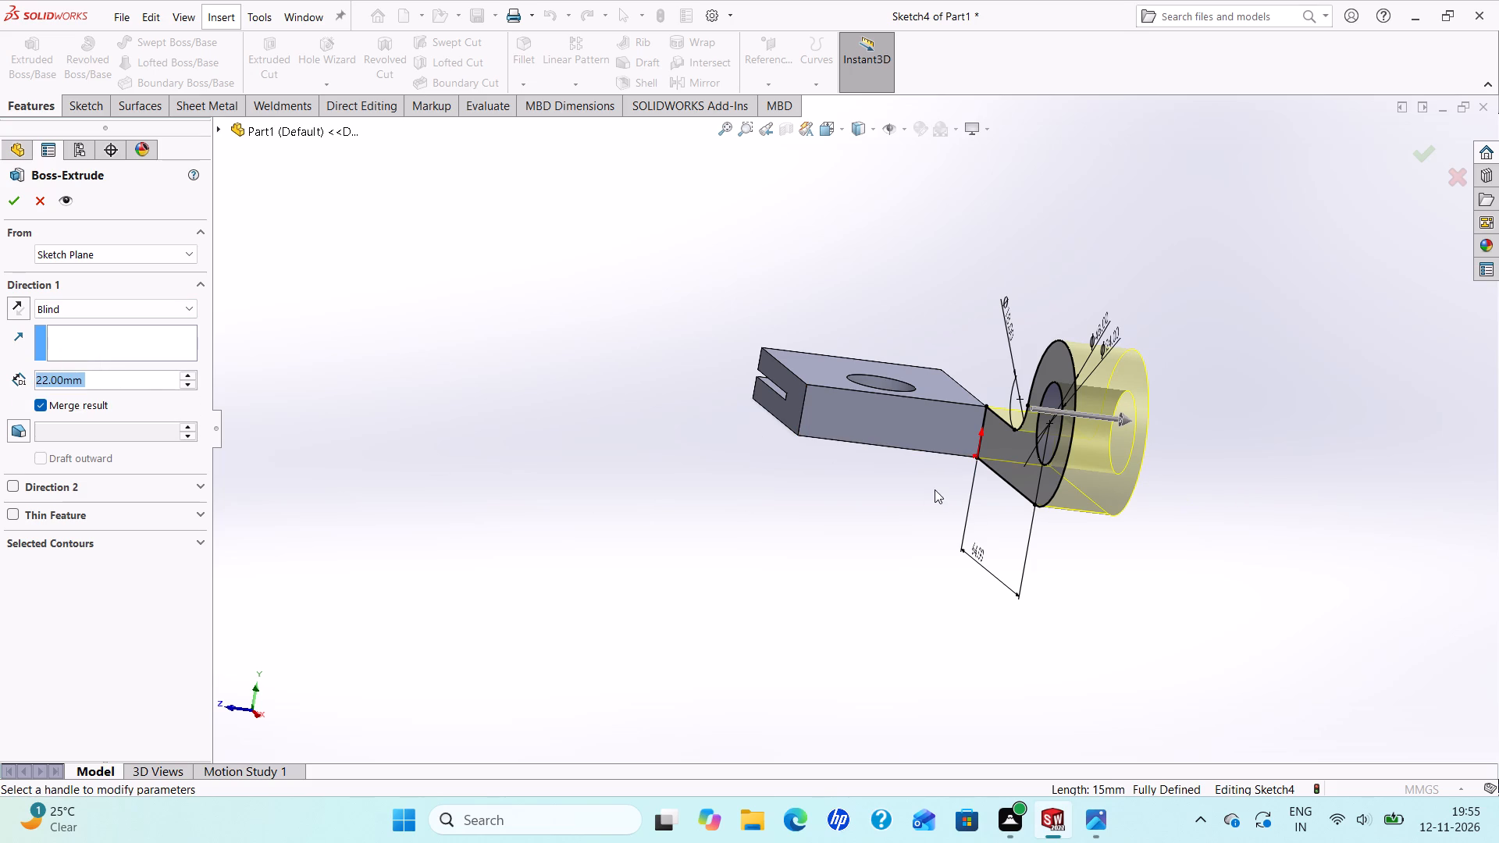
{"action": "left_click", "coordinate": [1090, 834]}
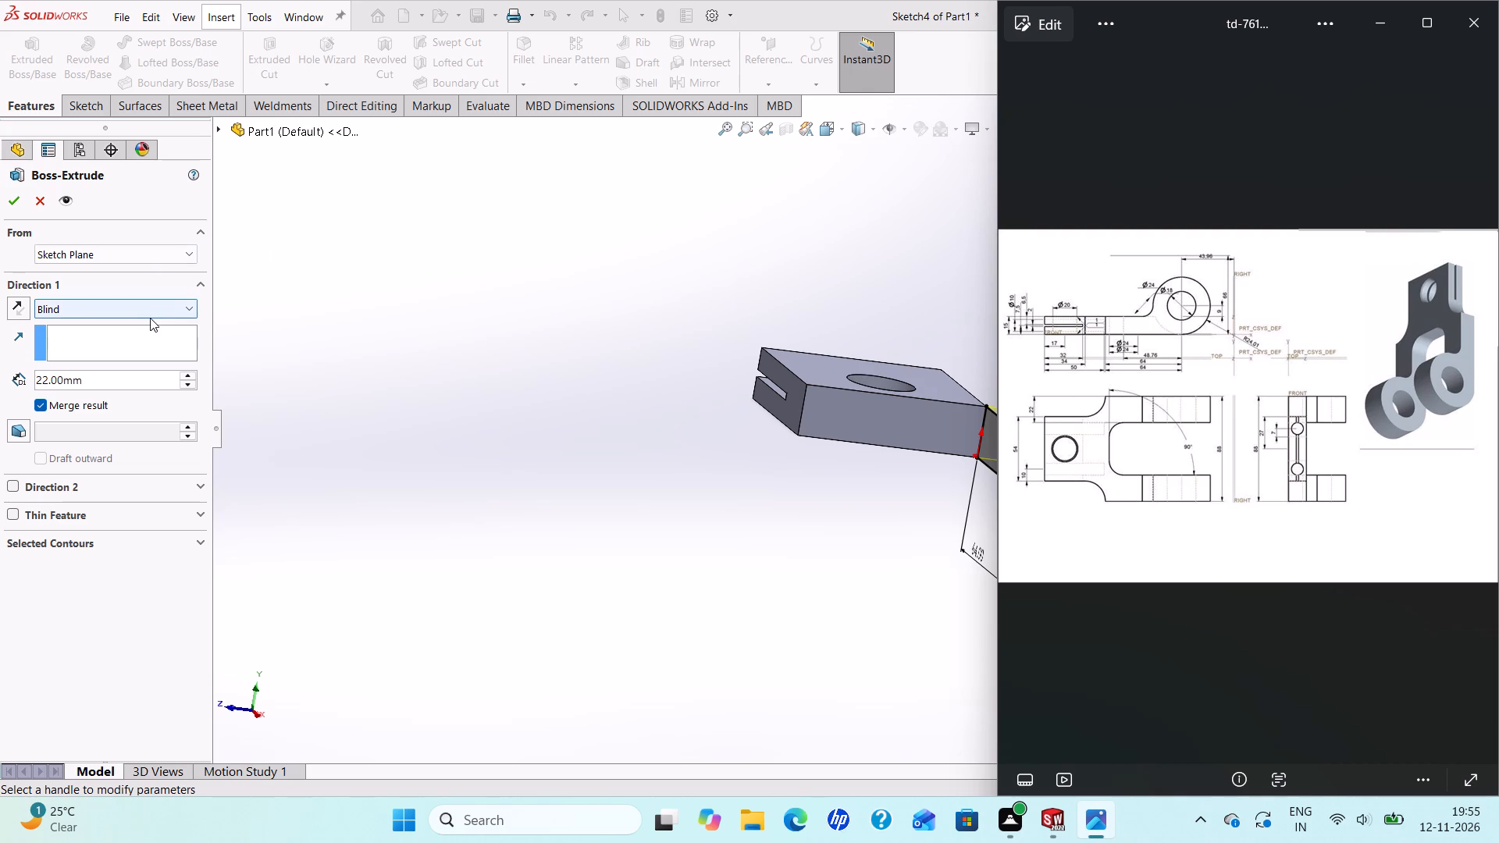
{"action": "left_click", "coordinate": [173, 304]}
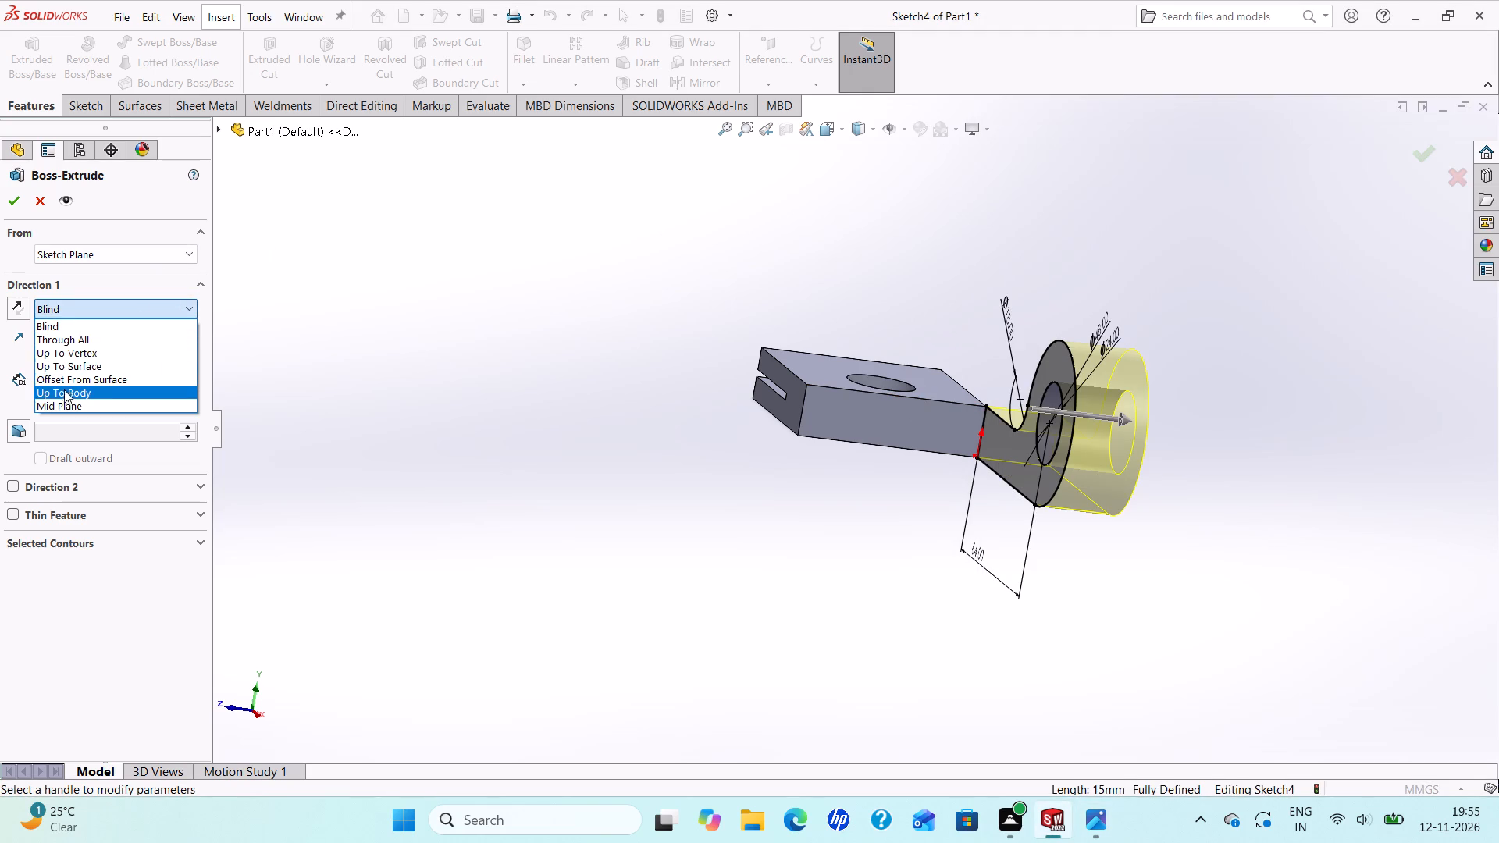
{"action": "left_click", "coordinate": [60, 407]}
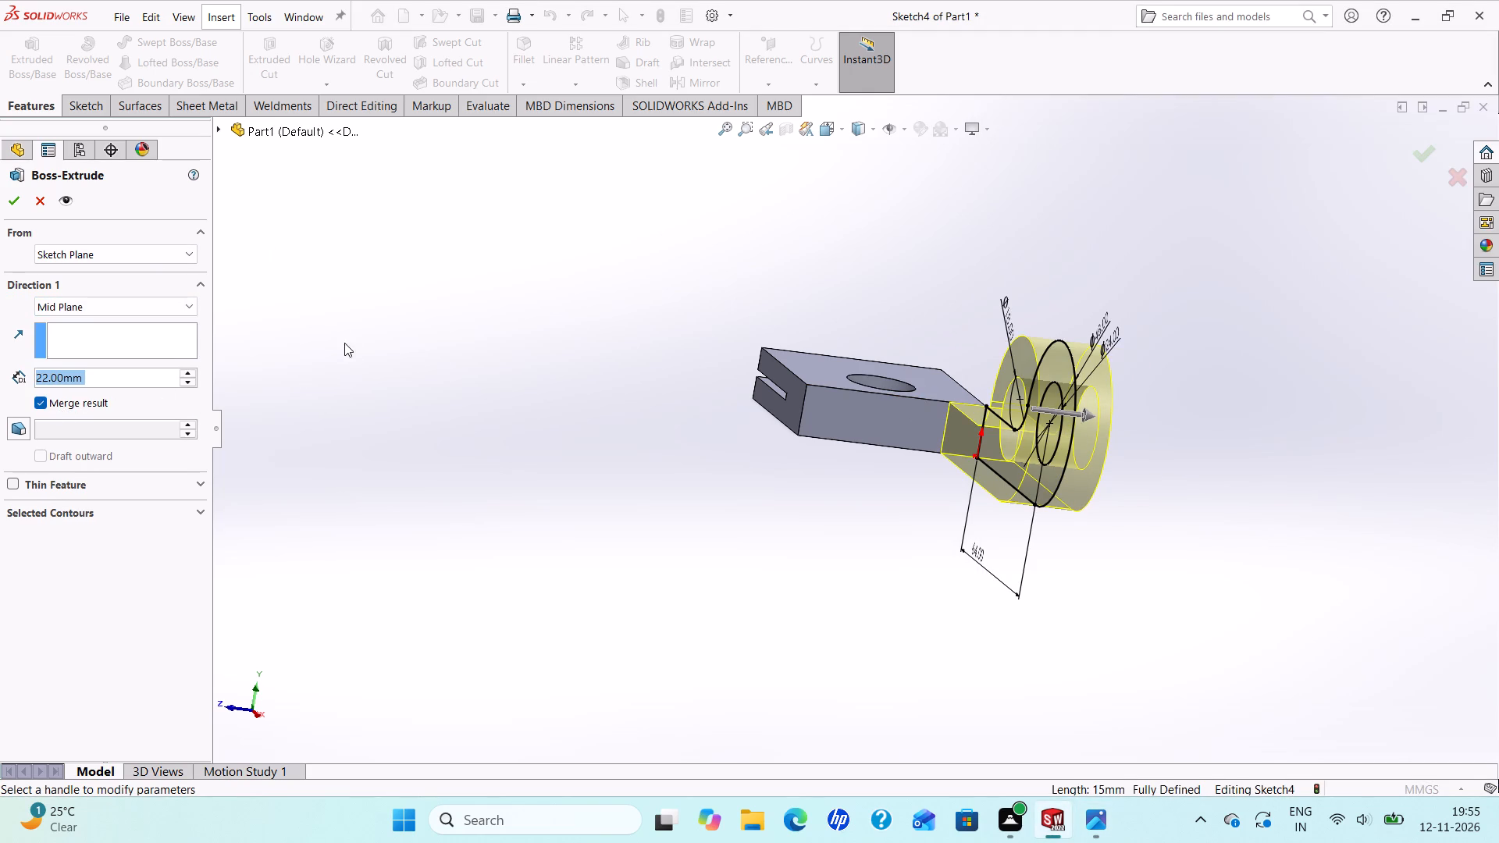
{"action": "left_click", "coordinate": [9, 195]}
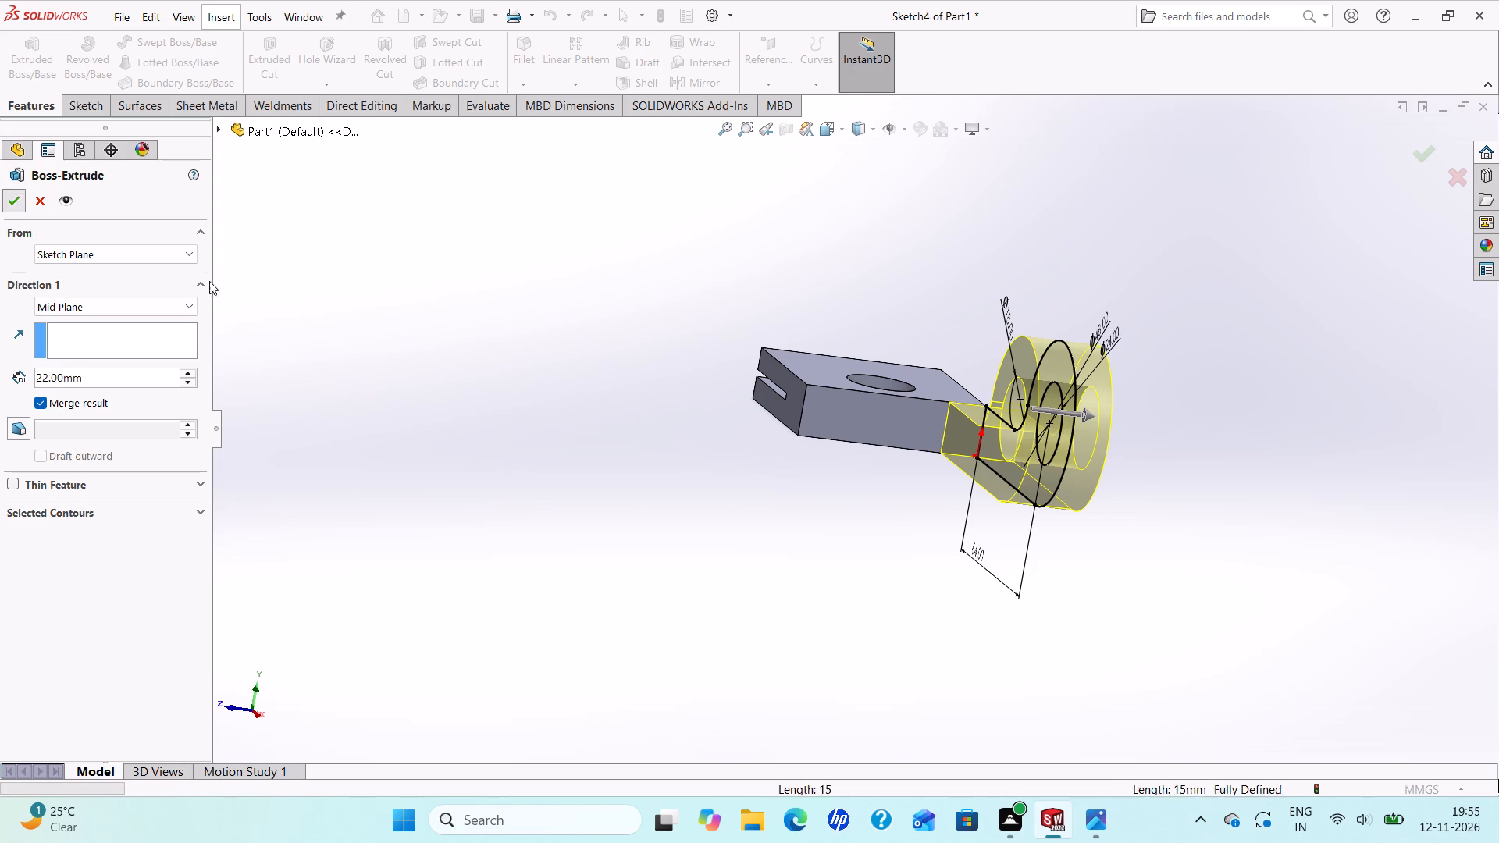
{"action": "scroll", "coordinate": [593, 394], "scroll_direction": "up", "scroll_amount": 2}
{"action": "key", "text": "Escape"}
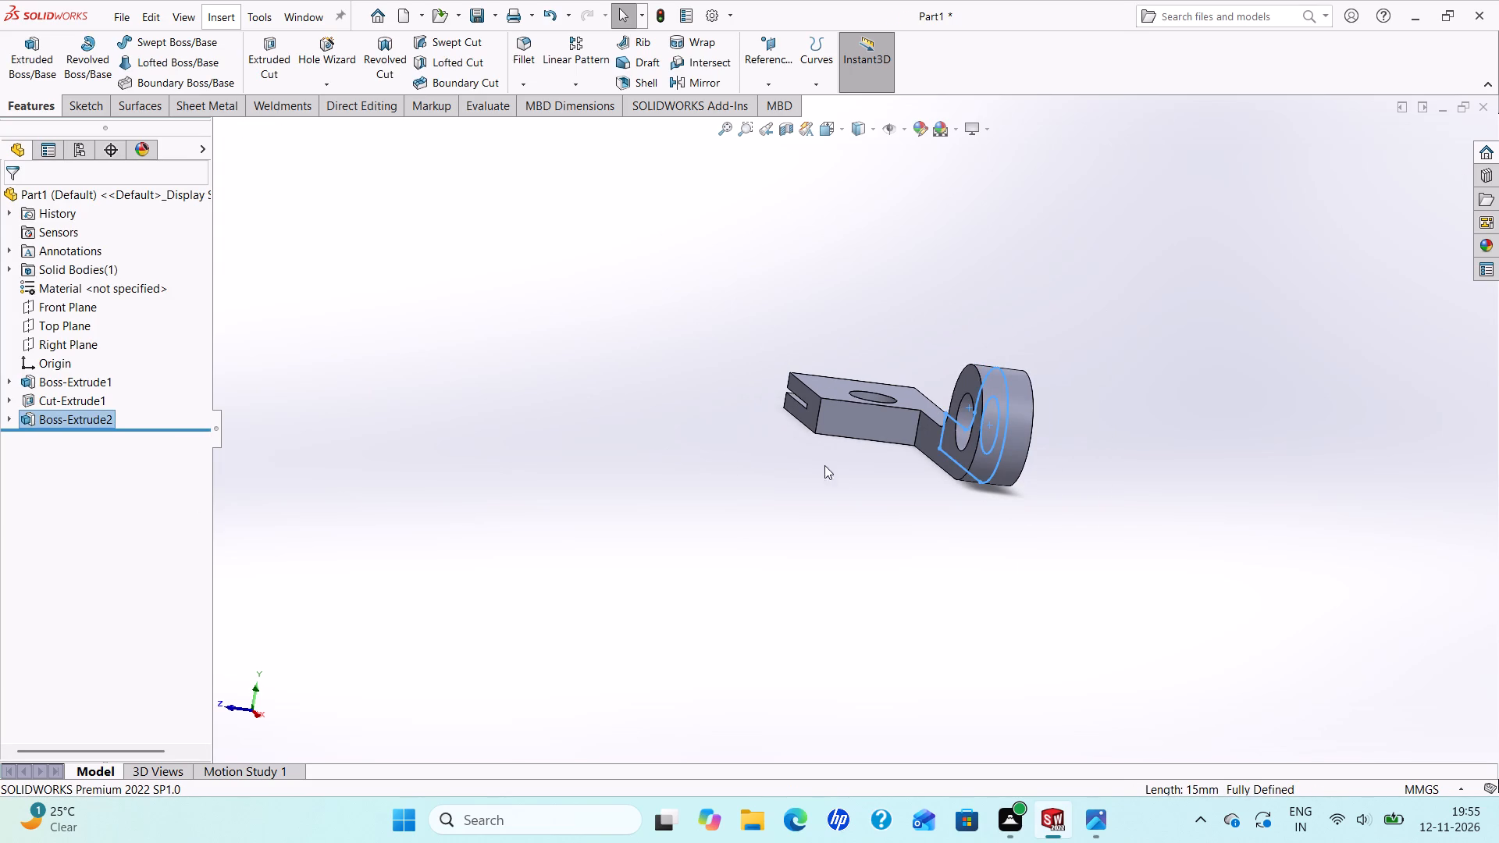
Mirror the eye-ended fork arm boss about the Front Plane to create the second arm.
{"action": "key", "text": "Escape"}
{"action": "middle_click_drag", "start_coordinate": [941, 455], "coordinate": [1007, 652]}
{"action": "scroll", "coordinate": [1007, 649], "scroll_direction": "up", "scroll_amount": 1}
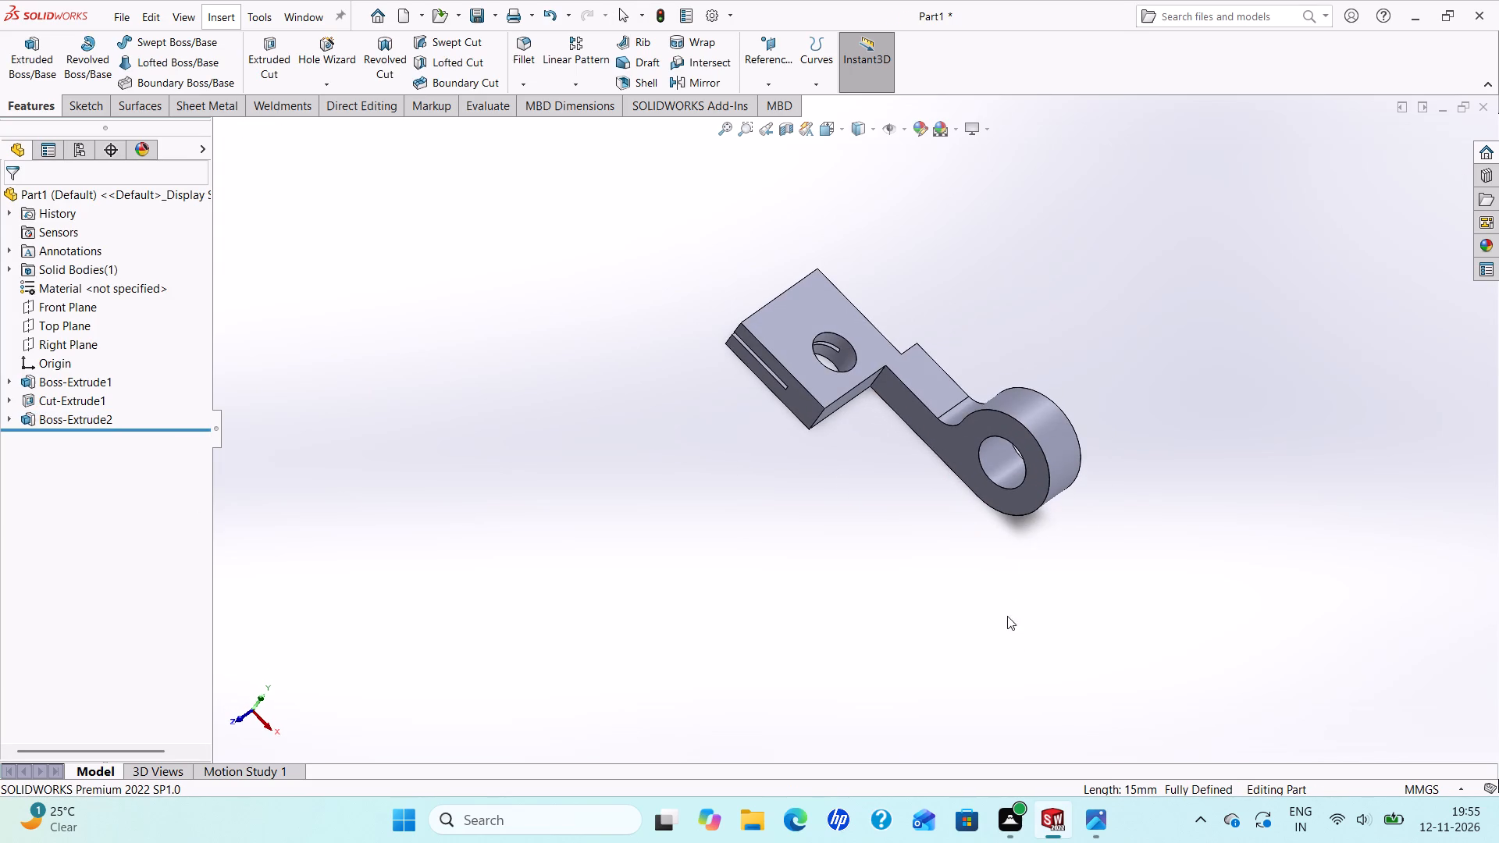
{"action": "scroll", "coordinate": [988, 402], "scroll_direction": "down", "scroll_amount": 2}
{"action": "middle_click_drag", "start_coordinate": [966, 397], "coordinate": [944, 483]}
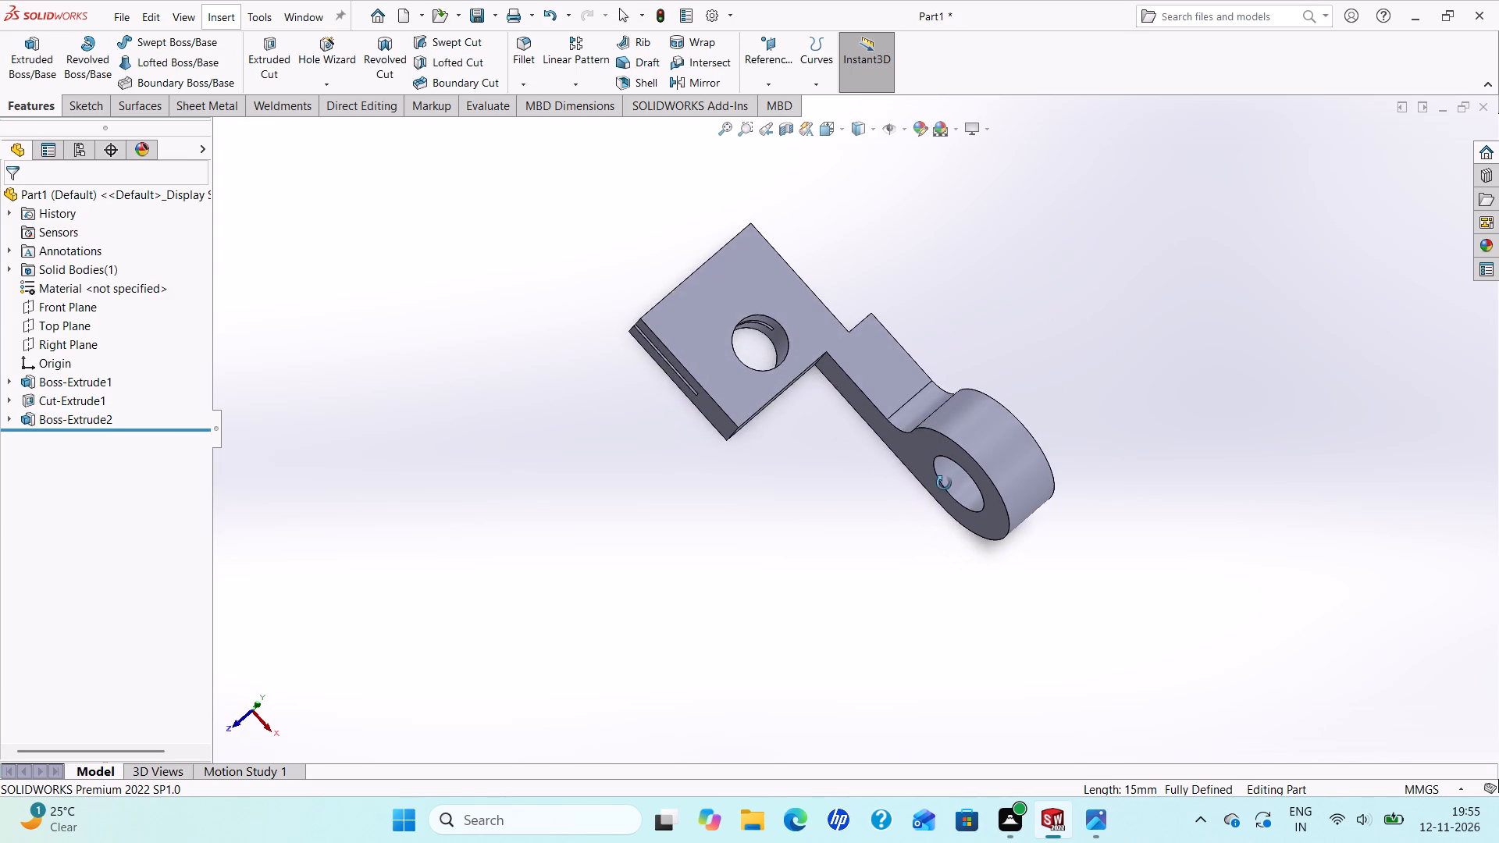
{"action": "middle_click_drag", "start_coordinate": [944, 483], "coordinate": [942, 492]}
{"action": "scroll", "coordinate": [942, 492], "scroll_direction": "up", "scroll_amount": 3}
{"action": "scroll", "coordinate": [942, 492], "scroll_direction": "down", "scroll_amount": 2}
{"action": "scroll", "coordinate": [913, 446], "scroll_direction": "up", "scroll_amount": 2}
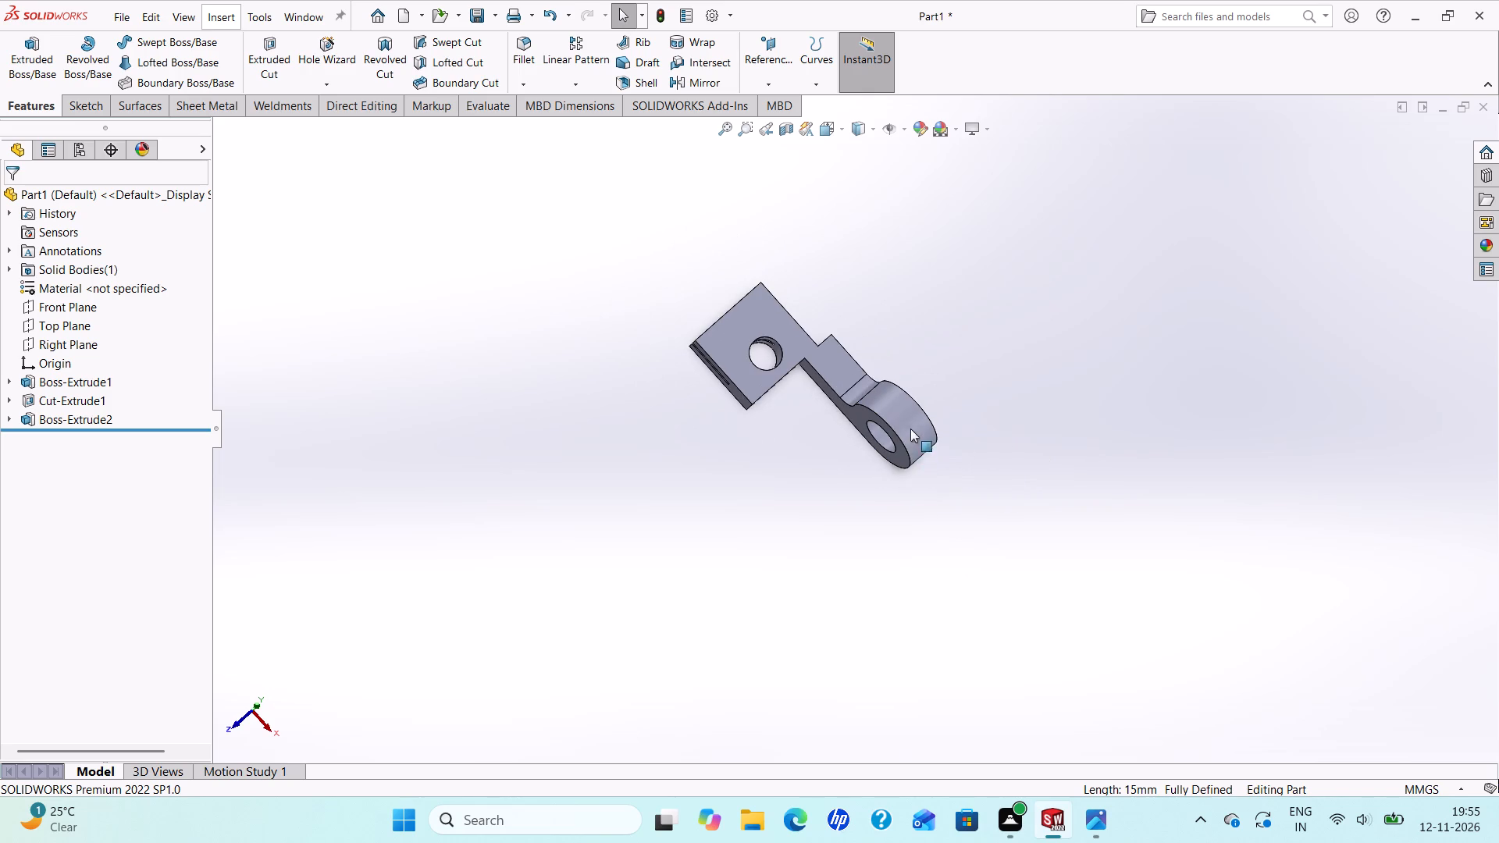
{"action": "left_click", "coordinate": [51, 312]}
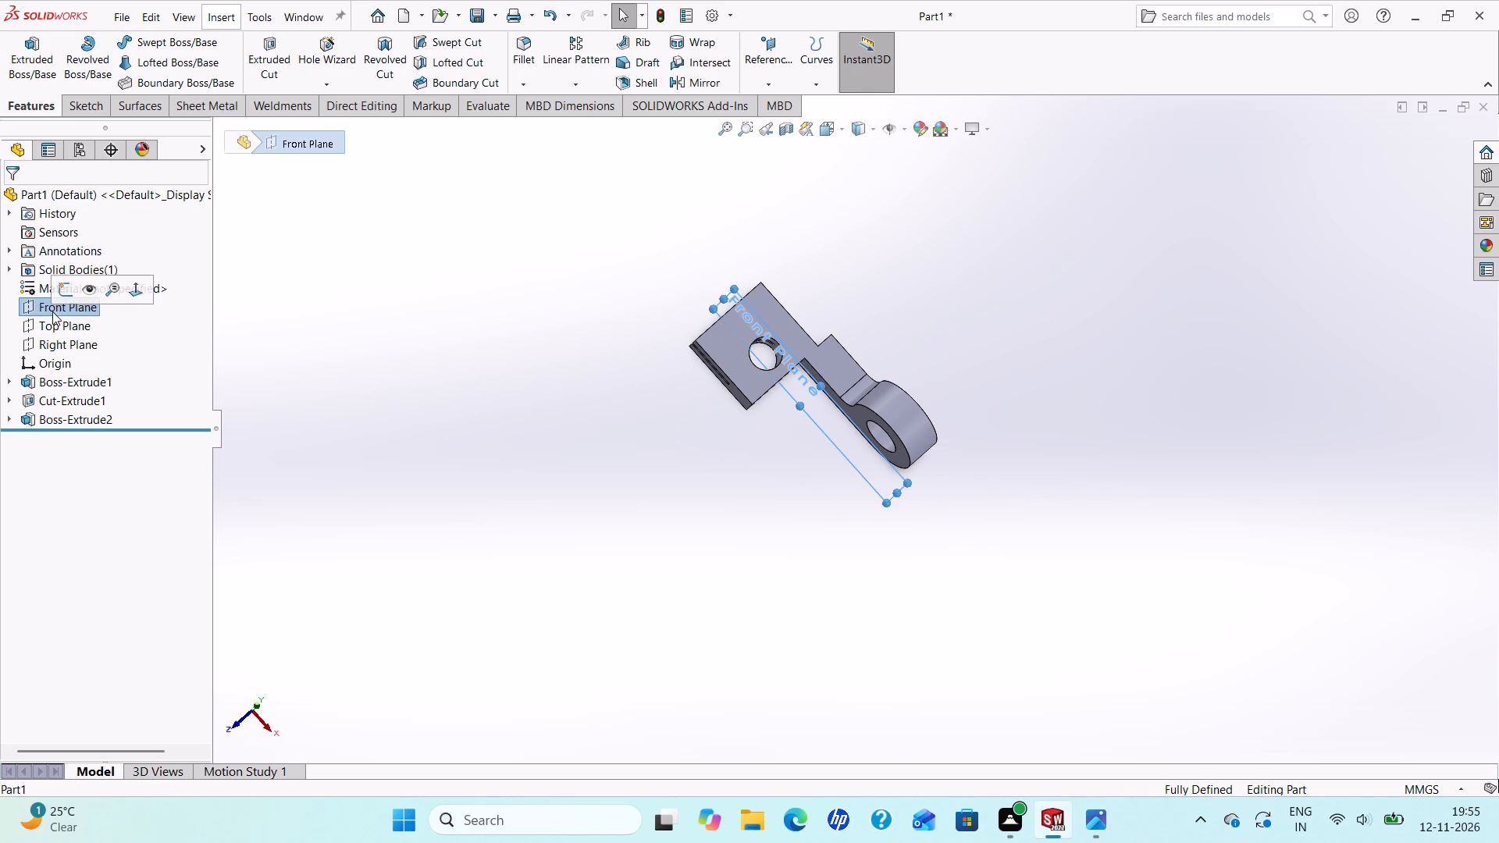
{"action": "left_click", "coordinate": [692, 73]}
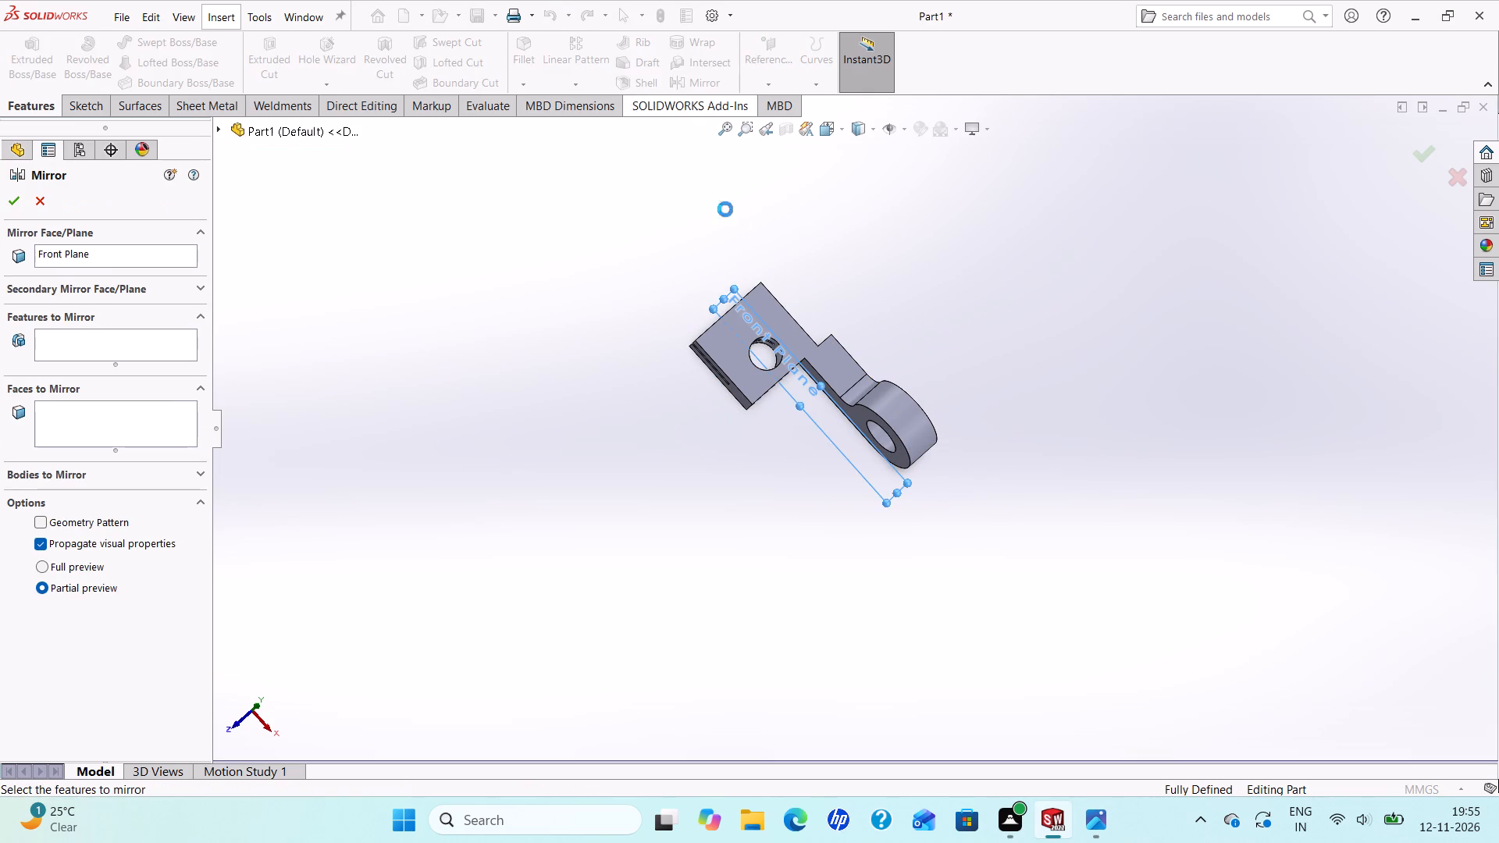
{"action": "left_click", "coordinate": [60, 339]}
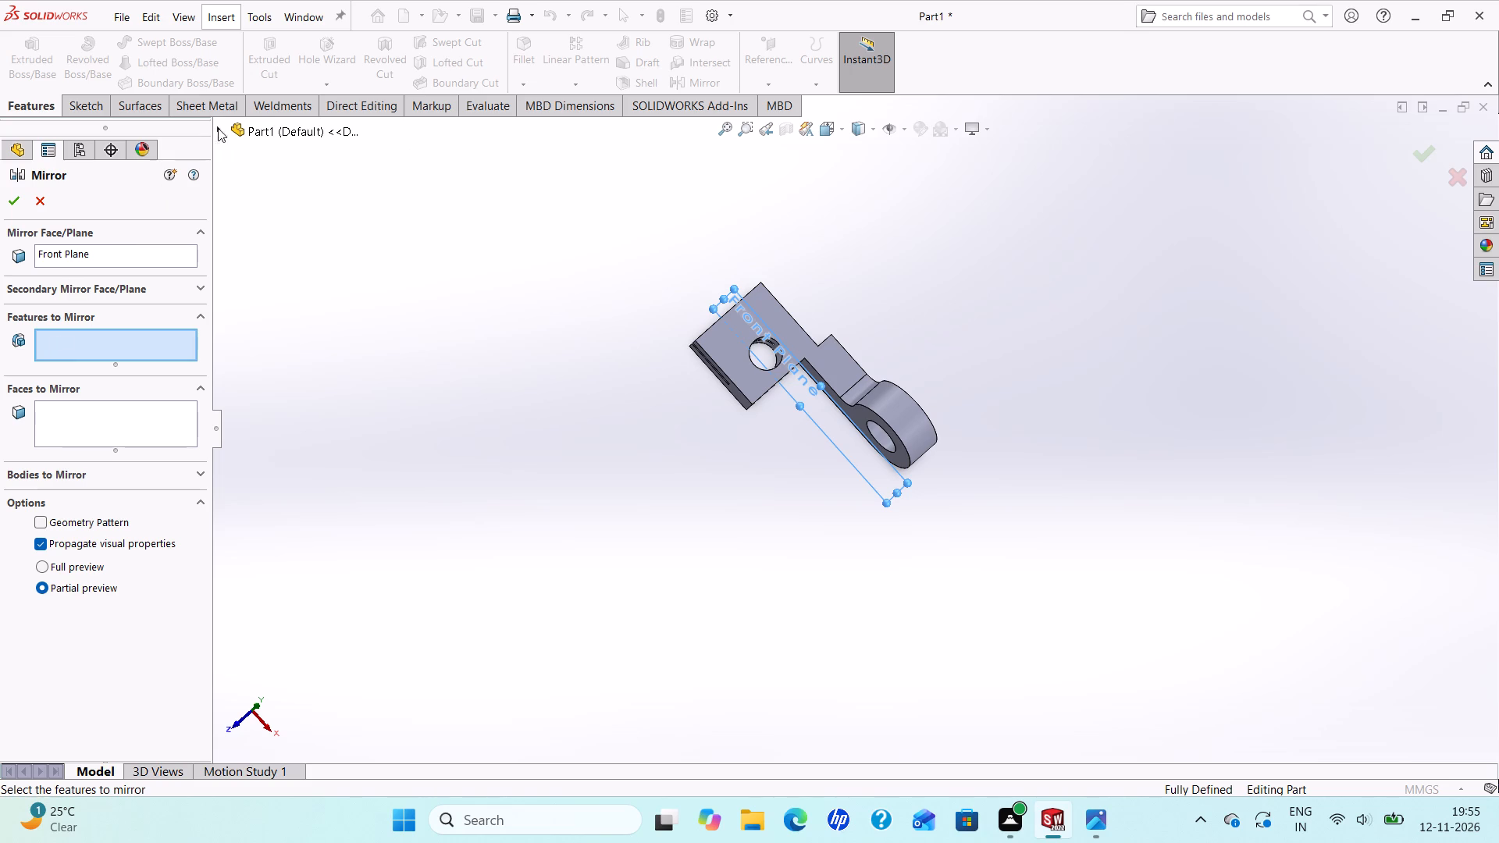
{"action": "left_click", "coordinate": [221, 130]}
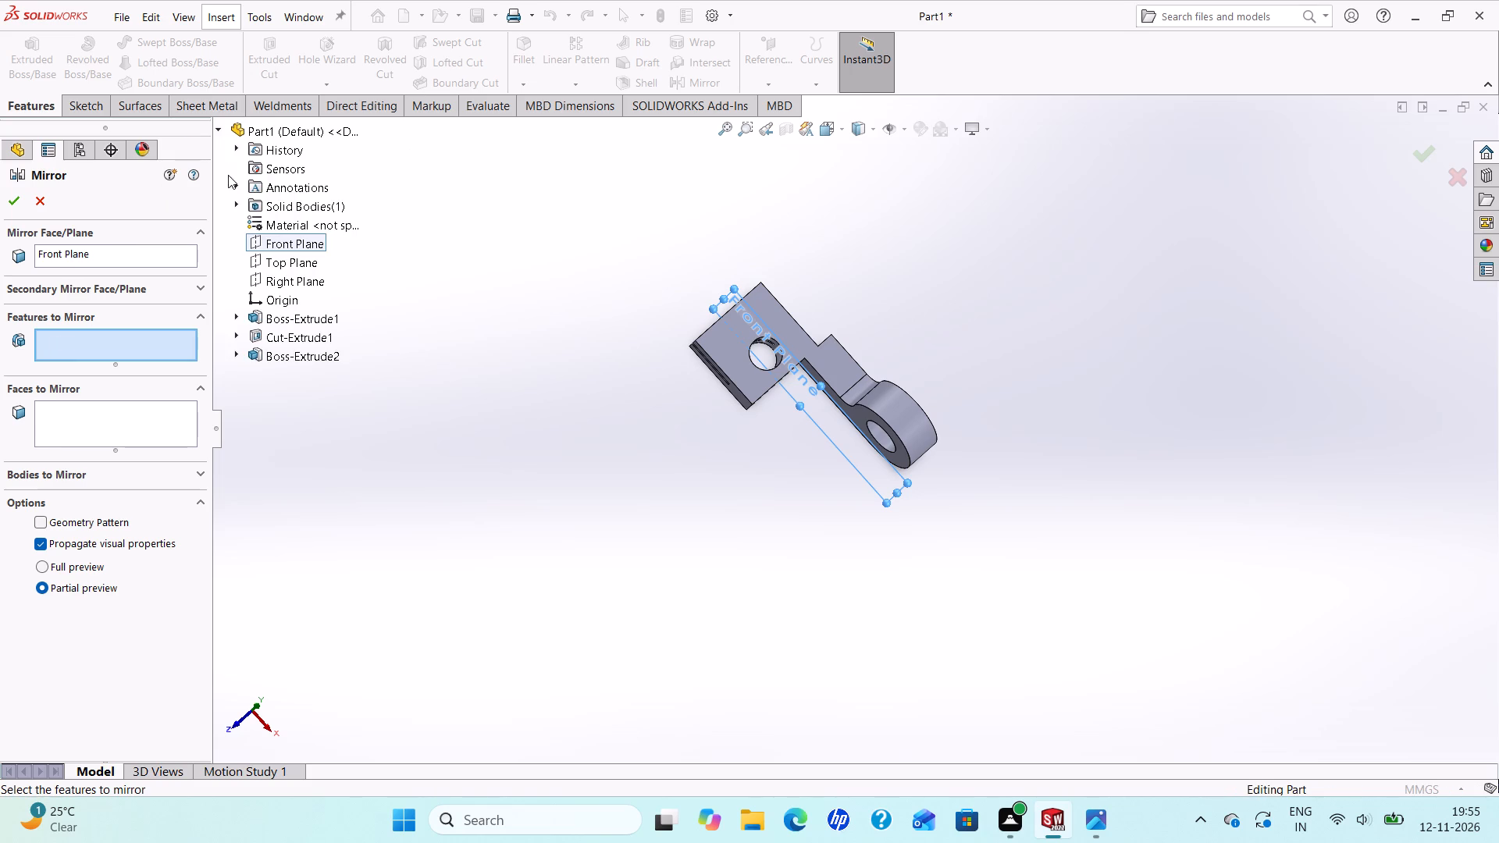
{"action": "left_click", "coordinate": [301, 360]}
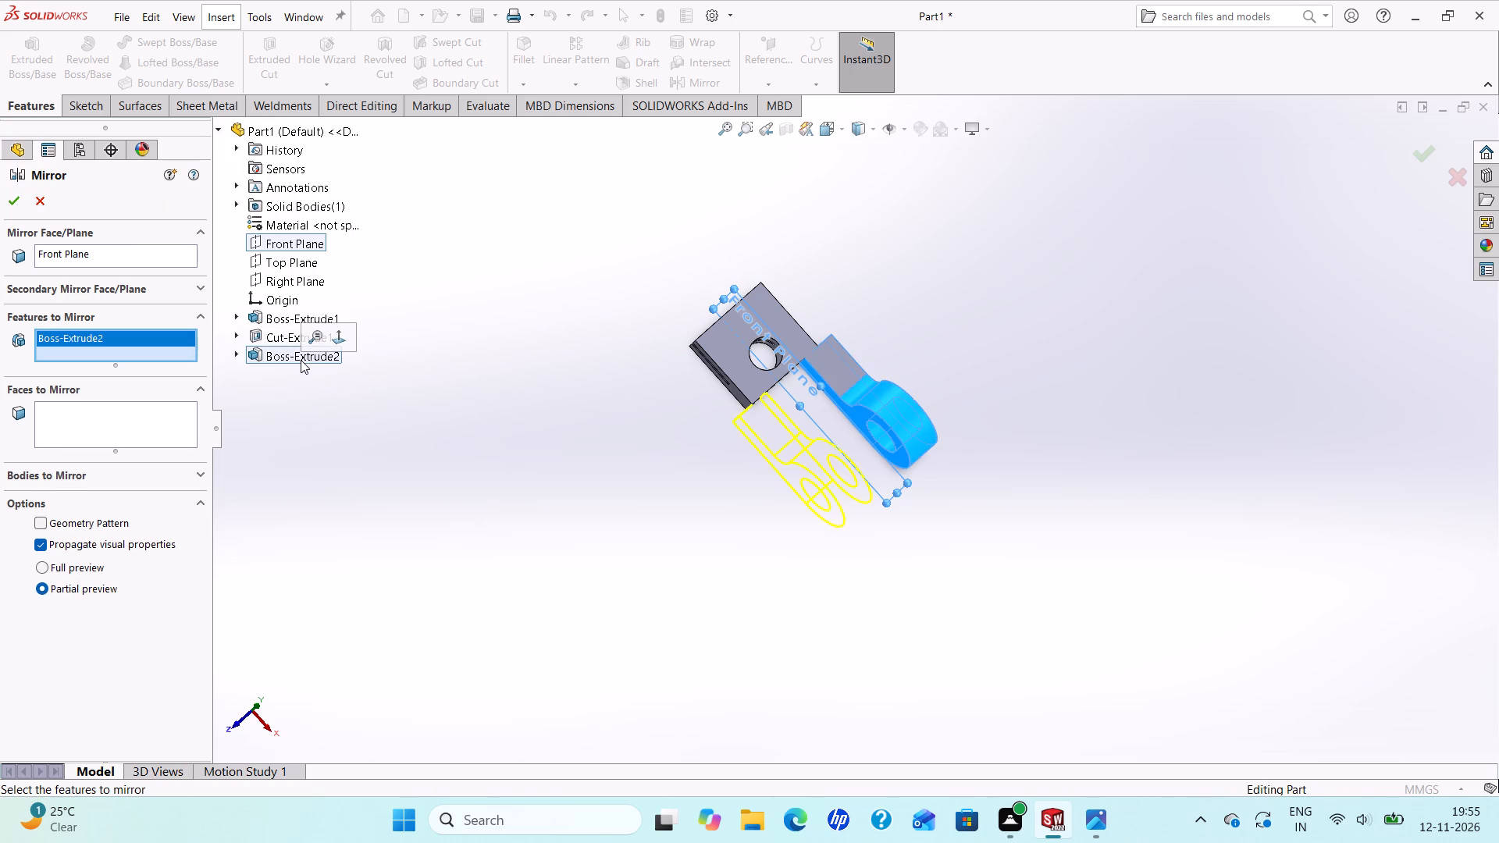
{"action": "left_click", "coordinate": [15, 198]}
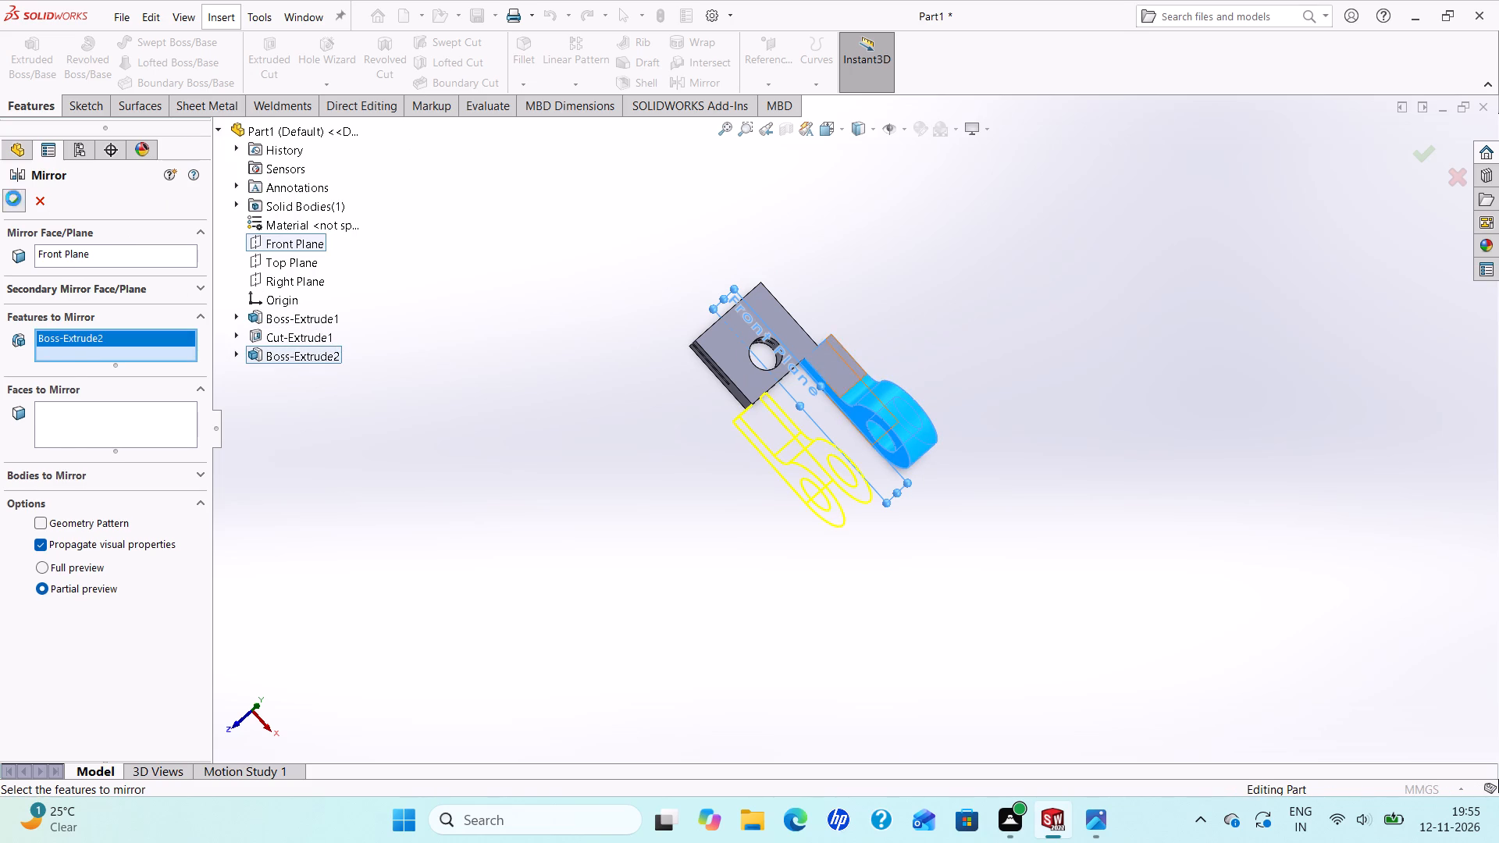
Inspect the mirrored fork arms and the slotted shank from several sides.
{"action": "middle_click_drag", "start_coordinate": [612, 465], "coordinate": [811, 215]}
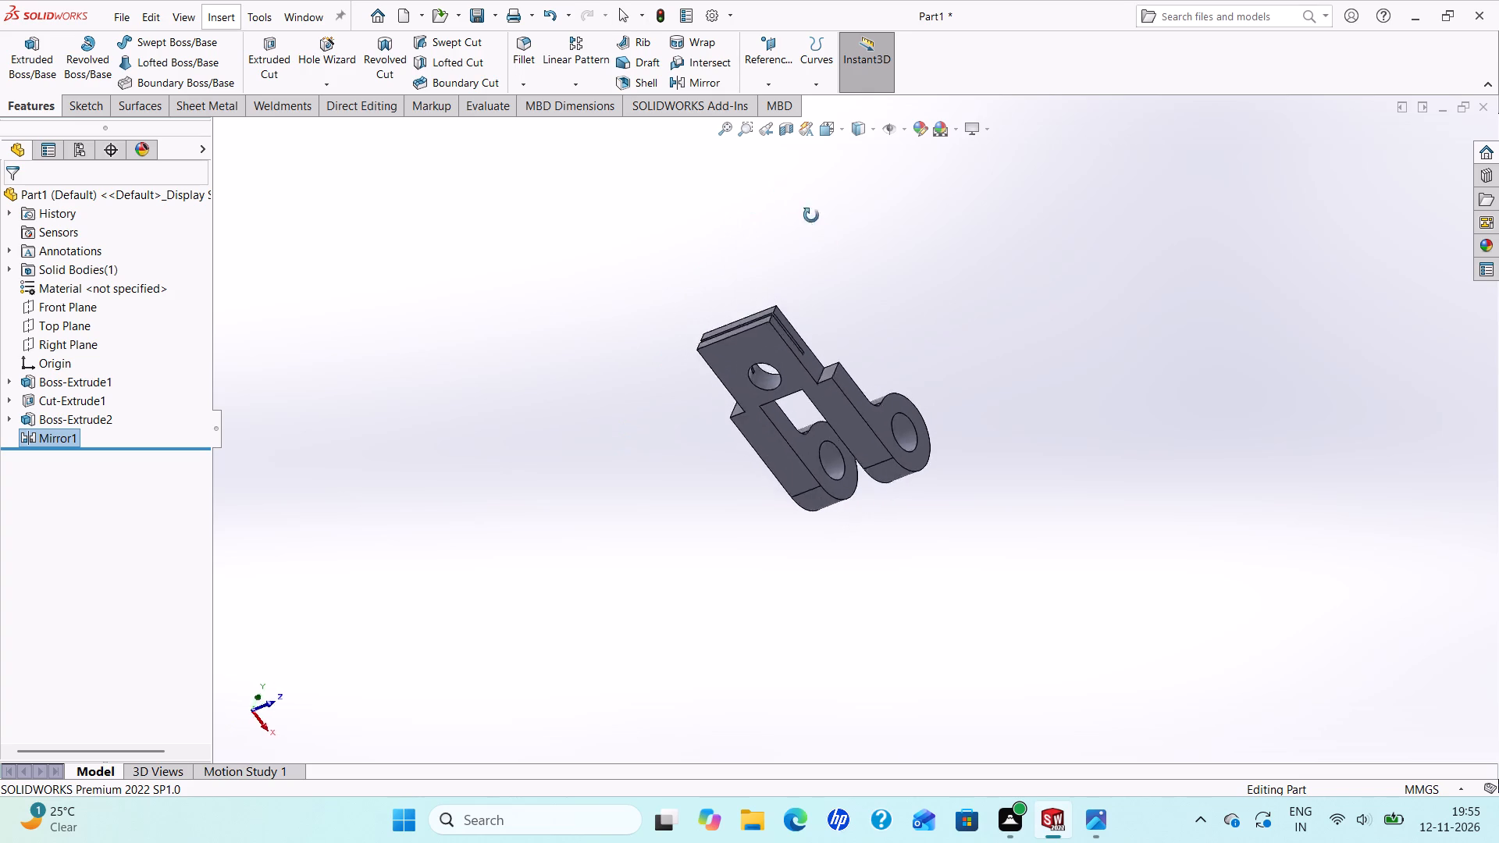
{"action": "middle_click_drag", "start_coordinate": [811, 215], "coordinate": [679, 221]}
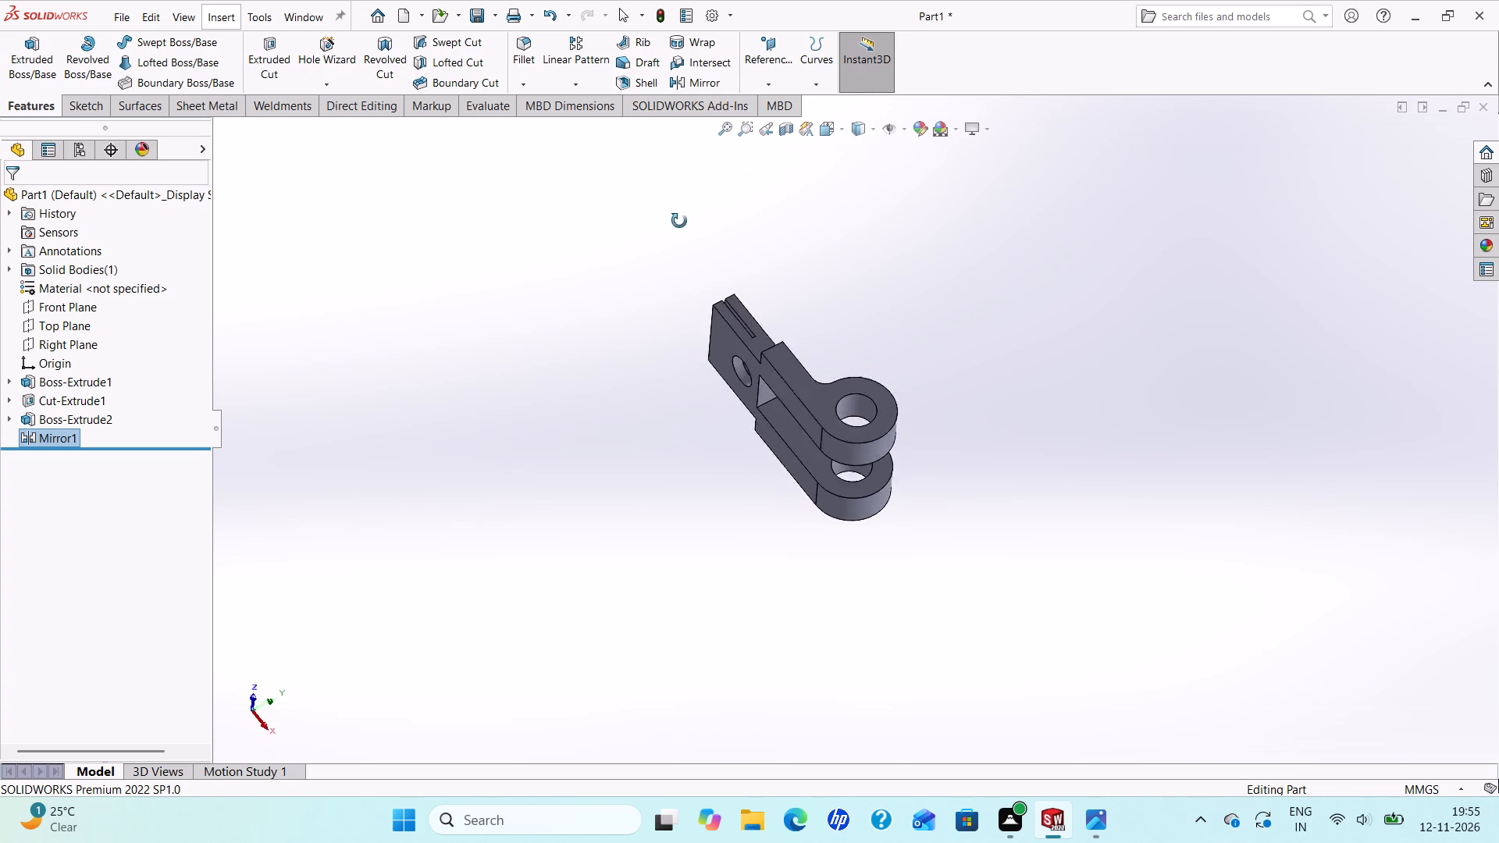
{"action": "middle_click_drag", "start_coordinate": [679, 221], "coordinate": [537, 346]}
{"action": "scroll", "coordinate": [595, 407], "scroll_direction": "up", "scroll_amount": 1}
{"action": "scroll", "coordinate": [815, 475], "scroll_direction": "down", "scroll_amount": 2}
{"action": "middle_click_drag", "start_coordinate": [821, 478], "coordinate": [791, 447]}
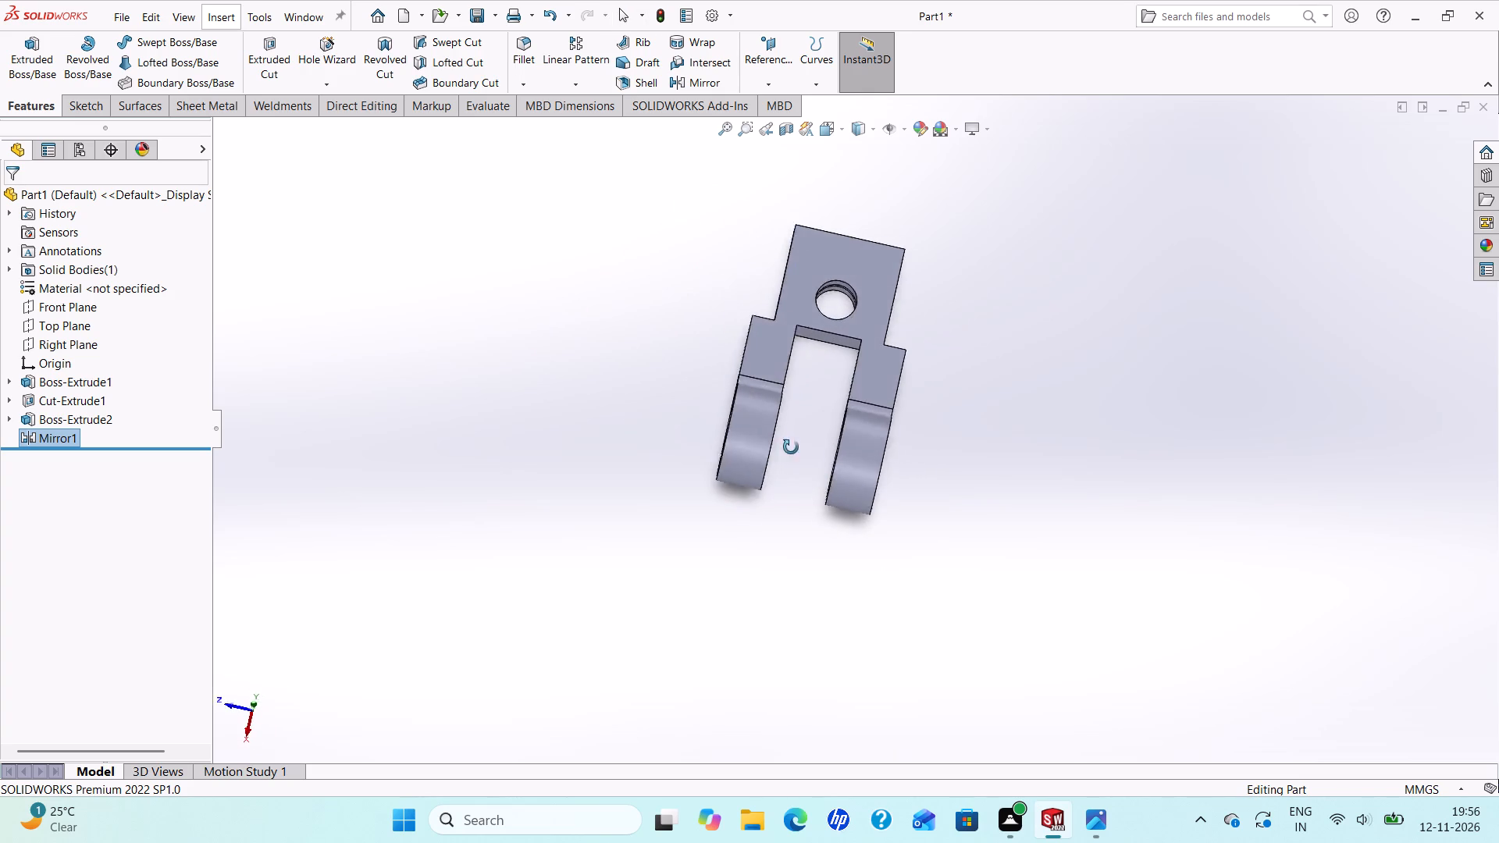
{"action": "middle_click_drag", "start_coordinate": [791, 447], "coordinate": [613, 480]}
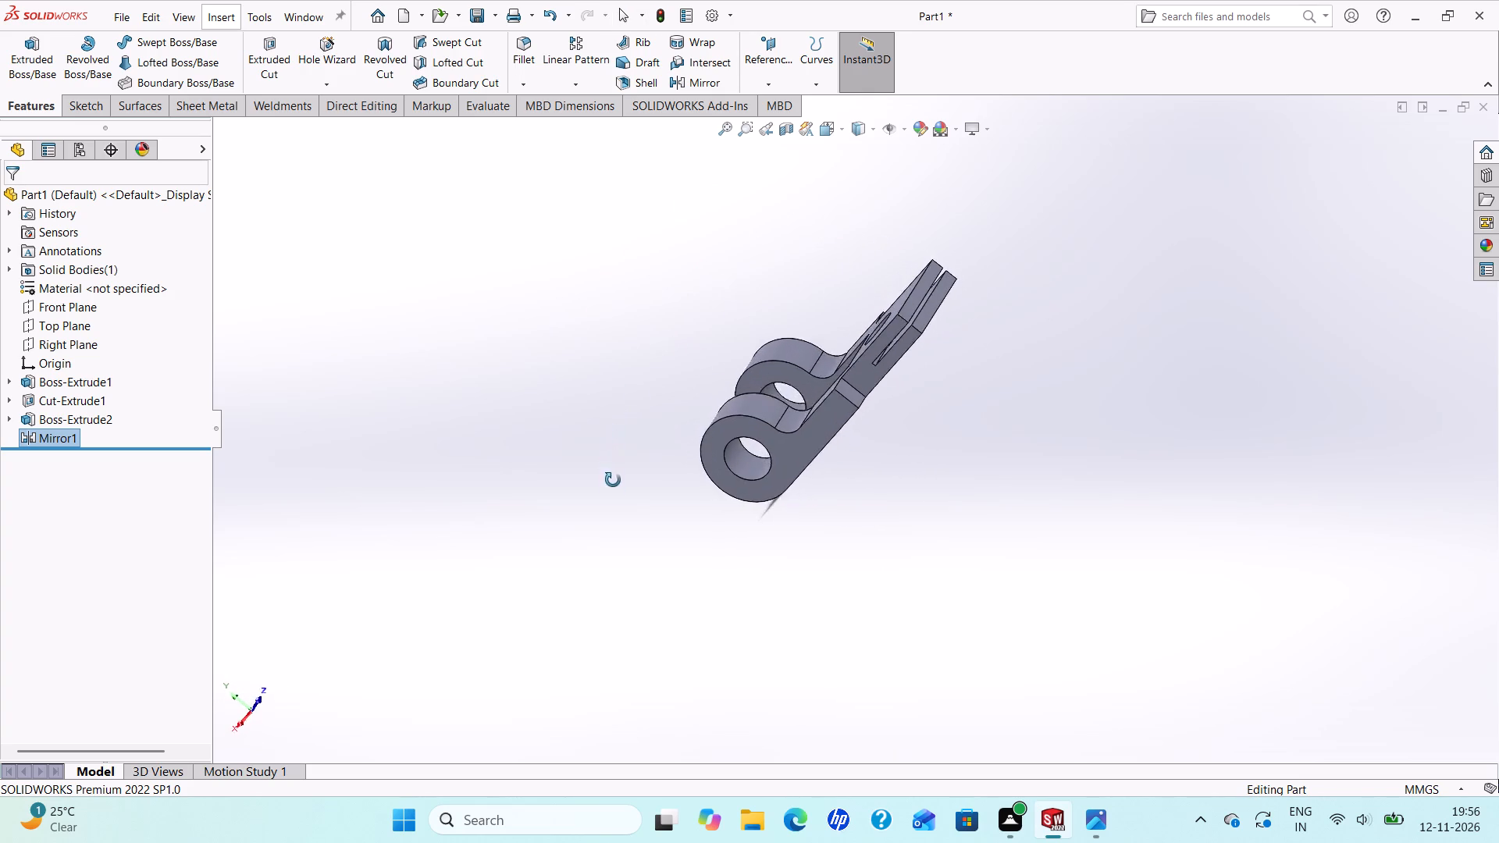
{"action": "middle_click_drag", "start_coordinate": [613, 480], "coordinate": [734, 553]}
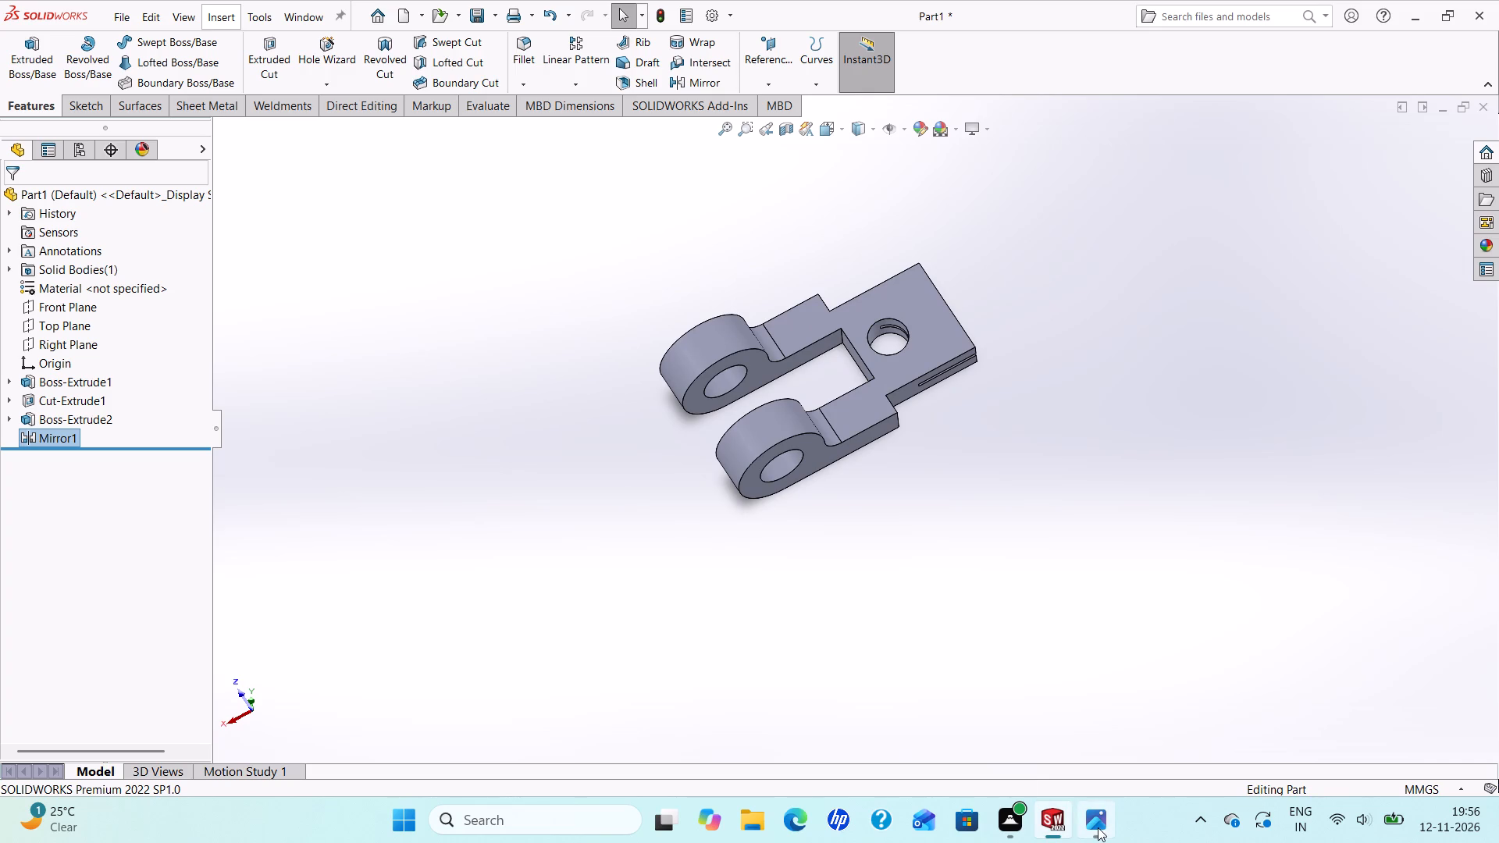
Examine the reference drawing's dimensioned views and isometric view for the shank hole position and arm layout, comparing them with the model.
{"action": "left_click", "coordinate": [1098, 827]}
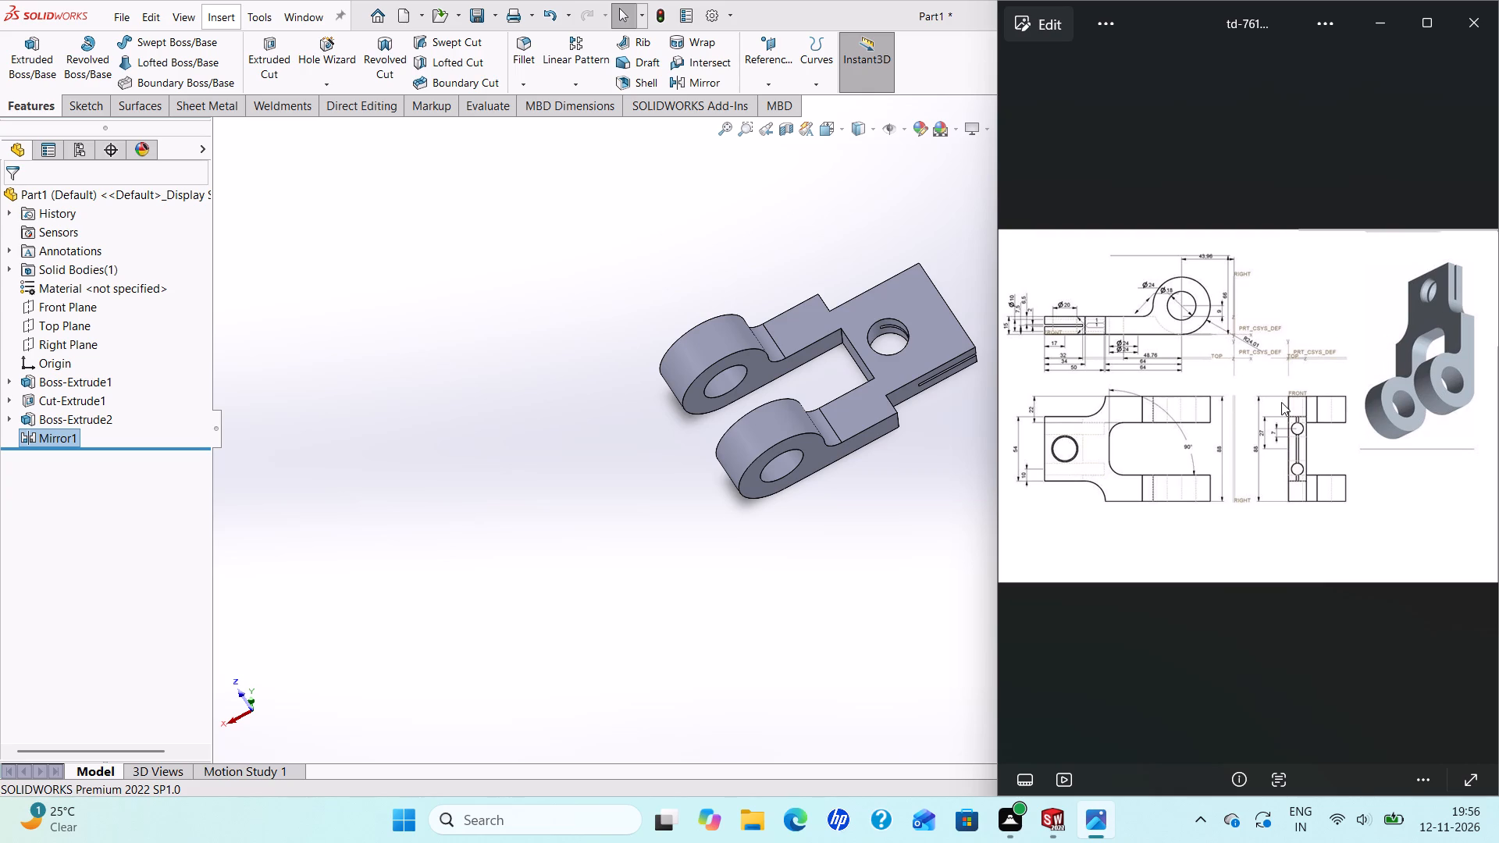
{"action": "scroll", "coordinate": [1071, 357], "scroll_direction": "up", "scroll_amount": 2}
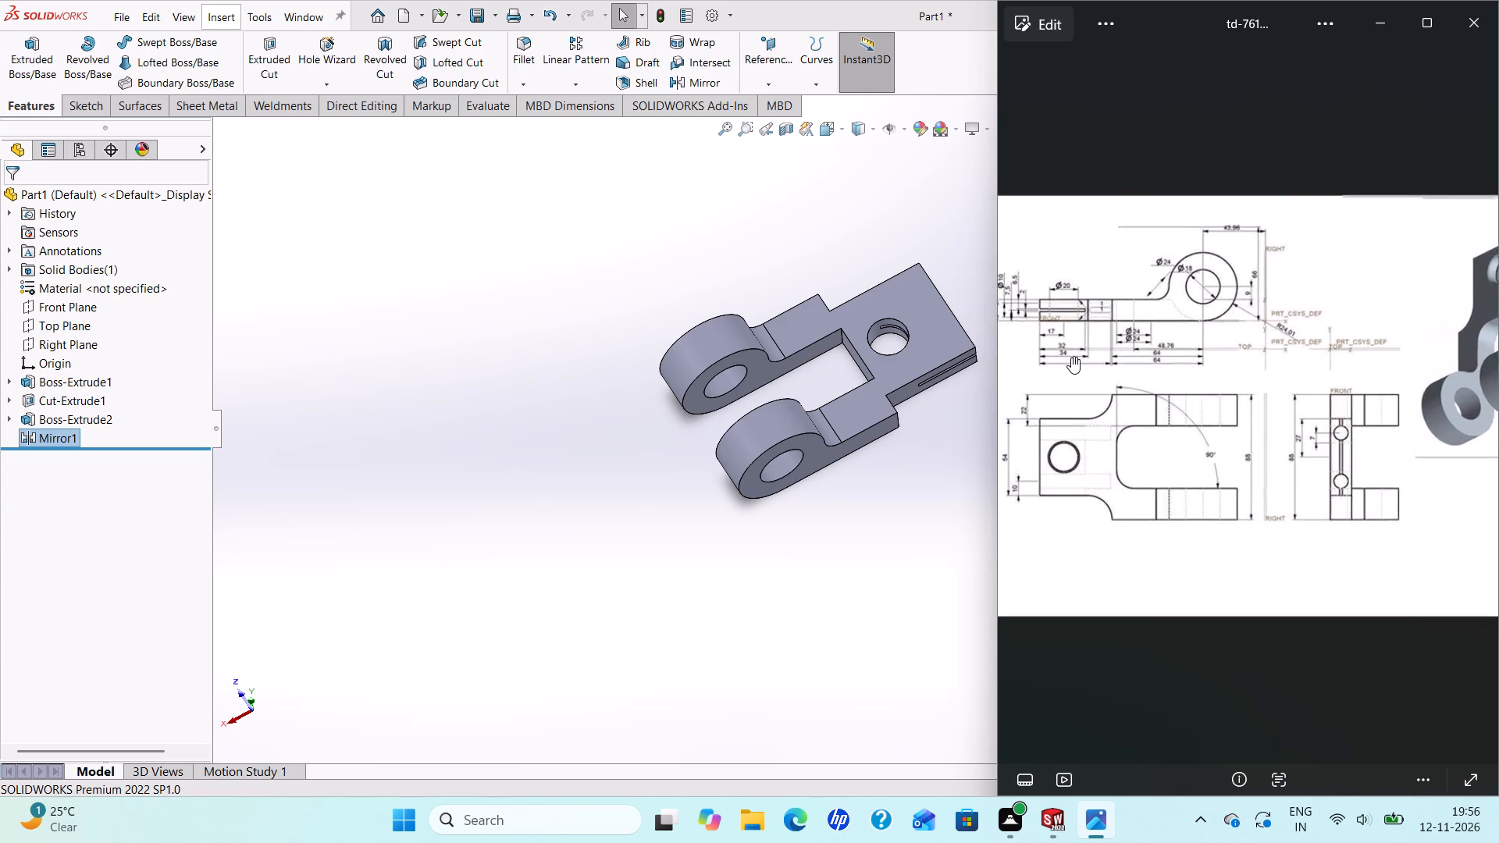
{"action": "scroll", "coordinate": [1071, 357], "scroll_direction": "up", "scroll_amount": 1}
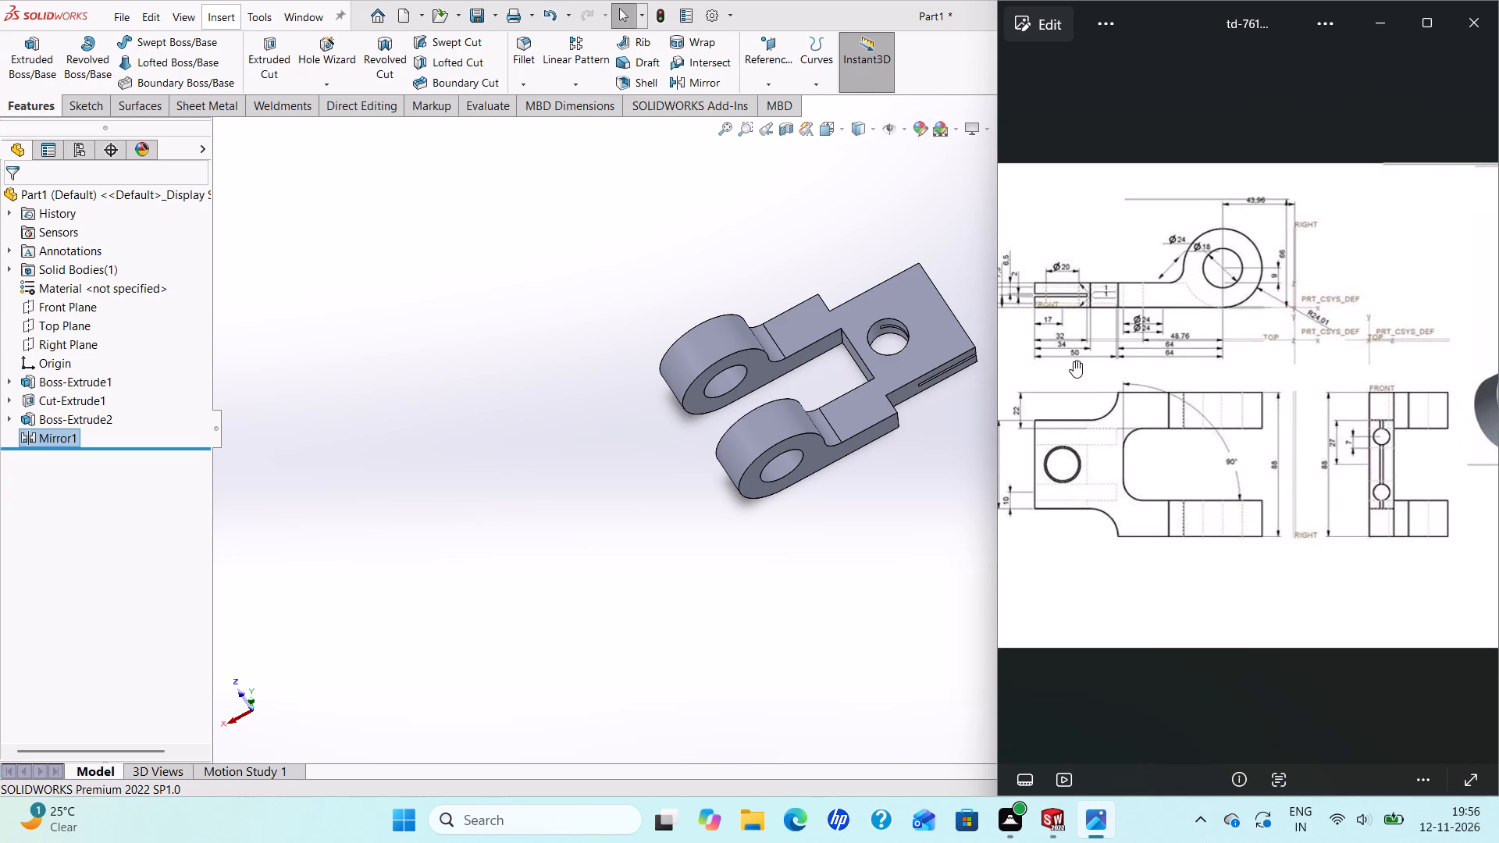
{"action": "scroll", "coordinate": [1074, 361], "scroll_direction": "down", "scroll_amount": 3}
{"action": "scroll", "coordinate": [1076, 364], "scroll_direction": "up", "scroll_amount": 4}
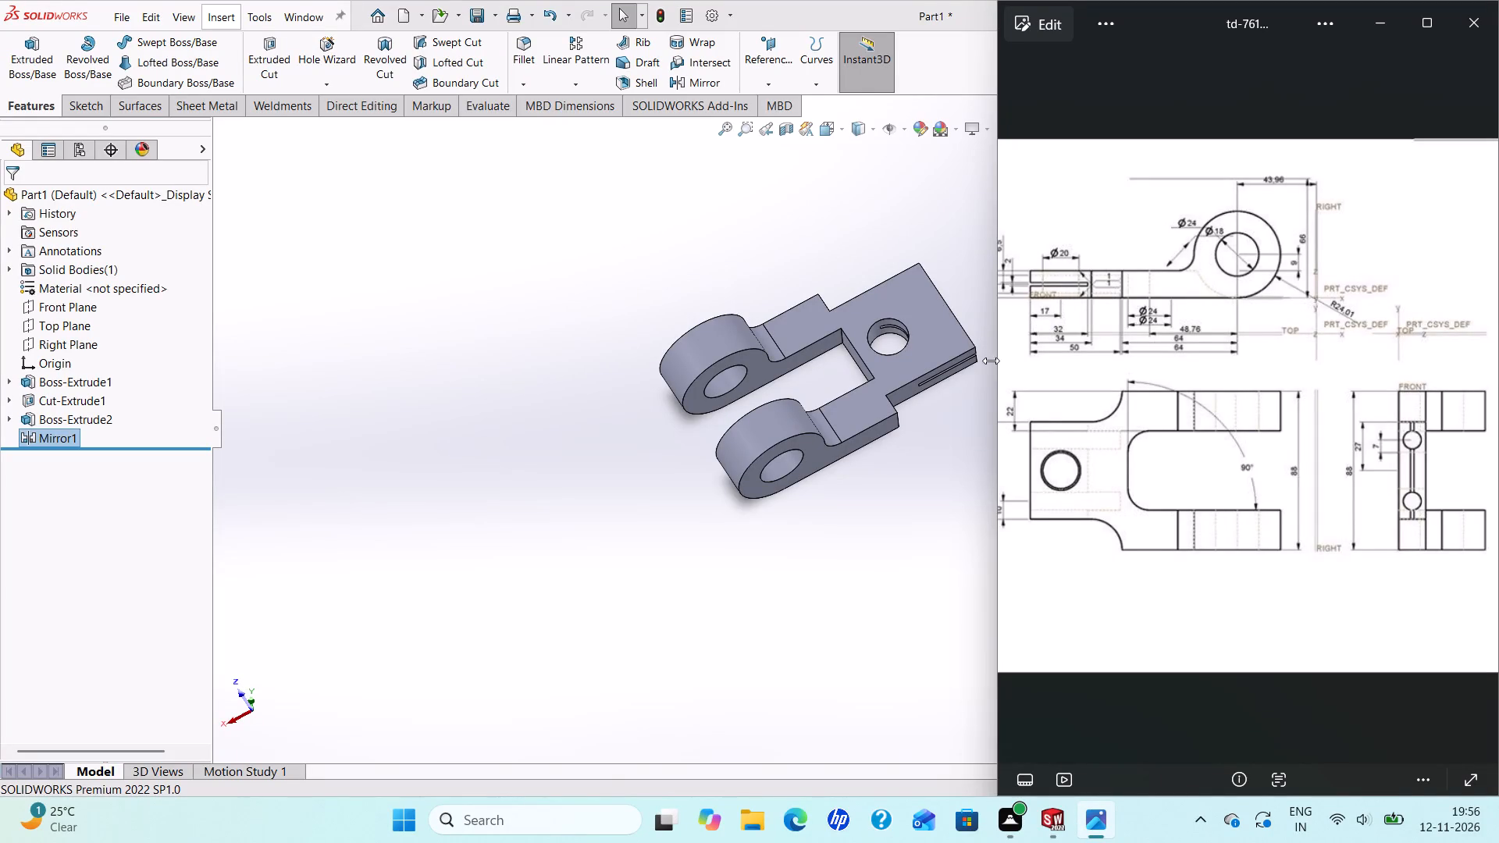
{"action": "scroll", "coordinate": [1232, 355], "scroll_direction": "up", "scroll_amount": 2}
{"action": "scroll", "coordinate": [1232, 355], "scroll_direction": "down", "scroll_amount": 9}
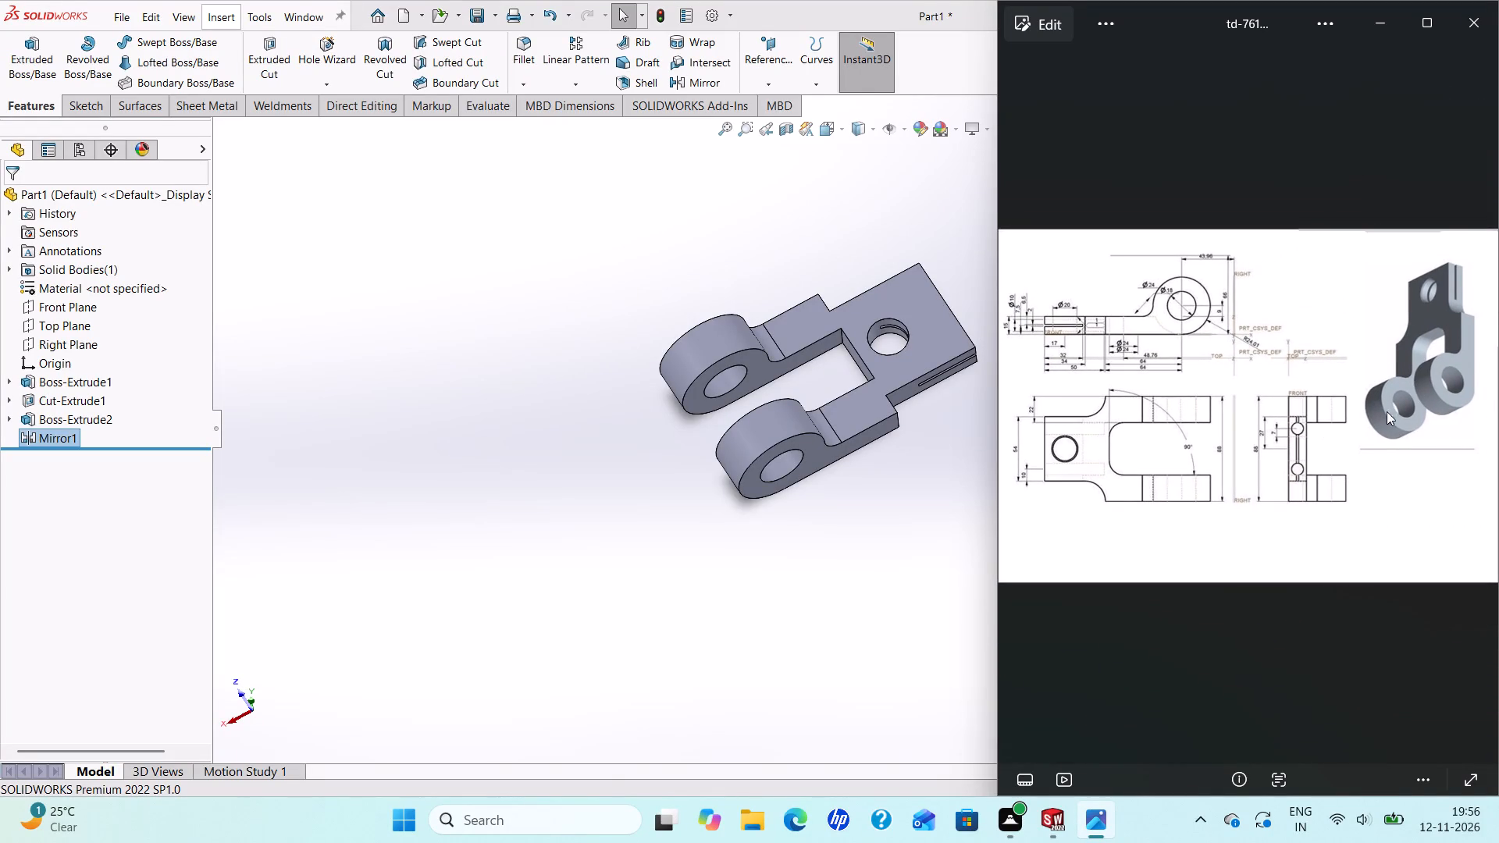
{"action": "scroll", "coordinate": [953, 397], "scroll_direction": "up", "scroll_amount": 2}
{"action": "scroll", "coordinate": [952, 397], "scroll_direction": "down", "scroll_amount": 1}
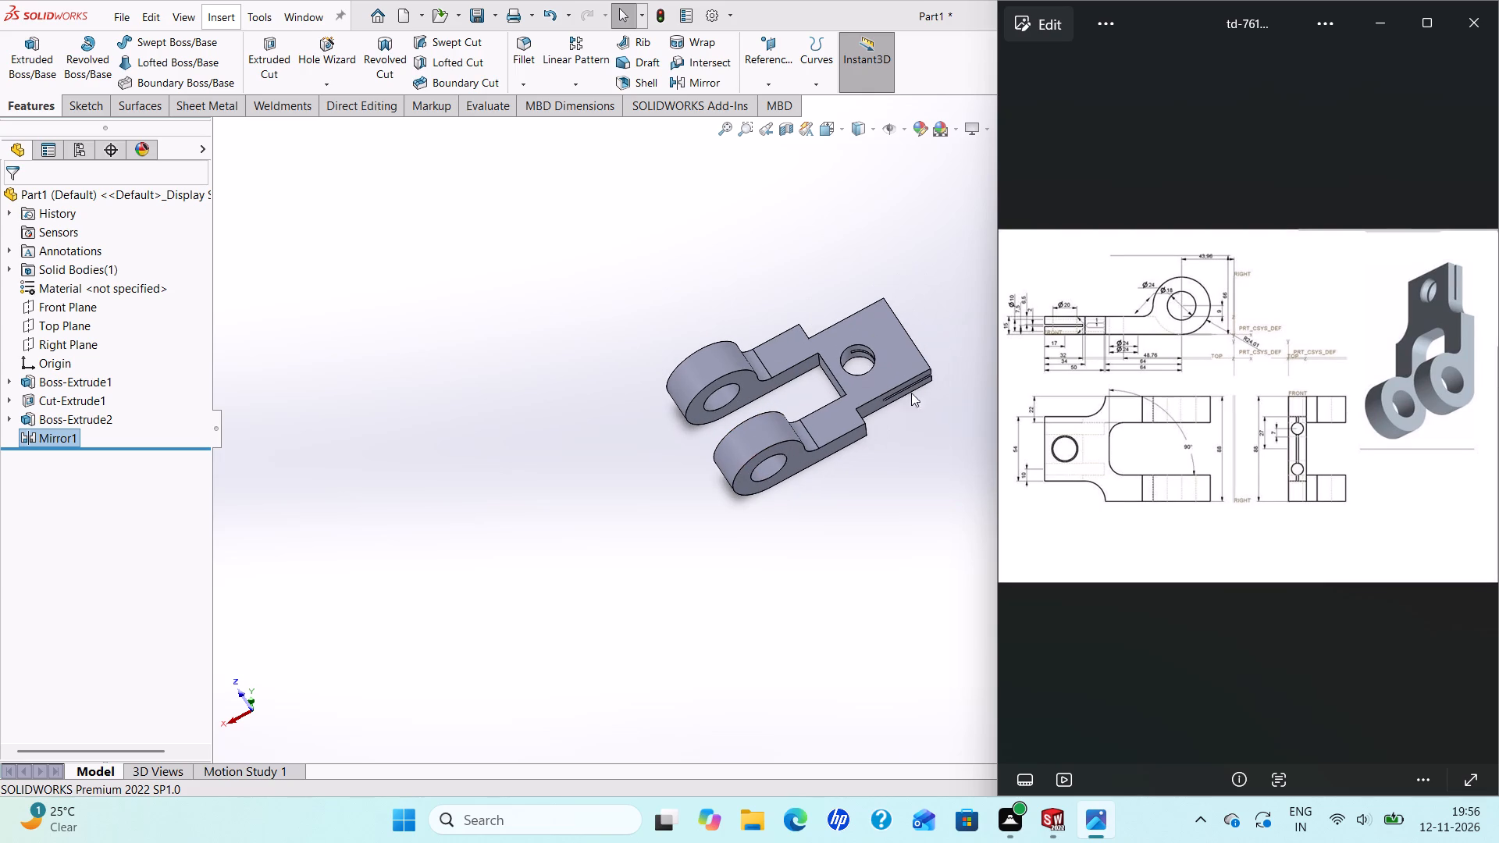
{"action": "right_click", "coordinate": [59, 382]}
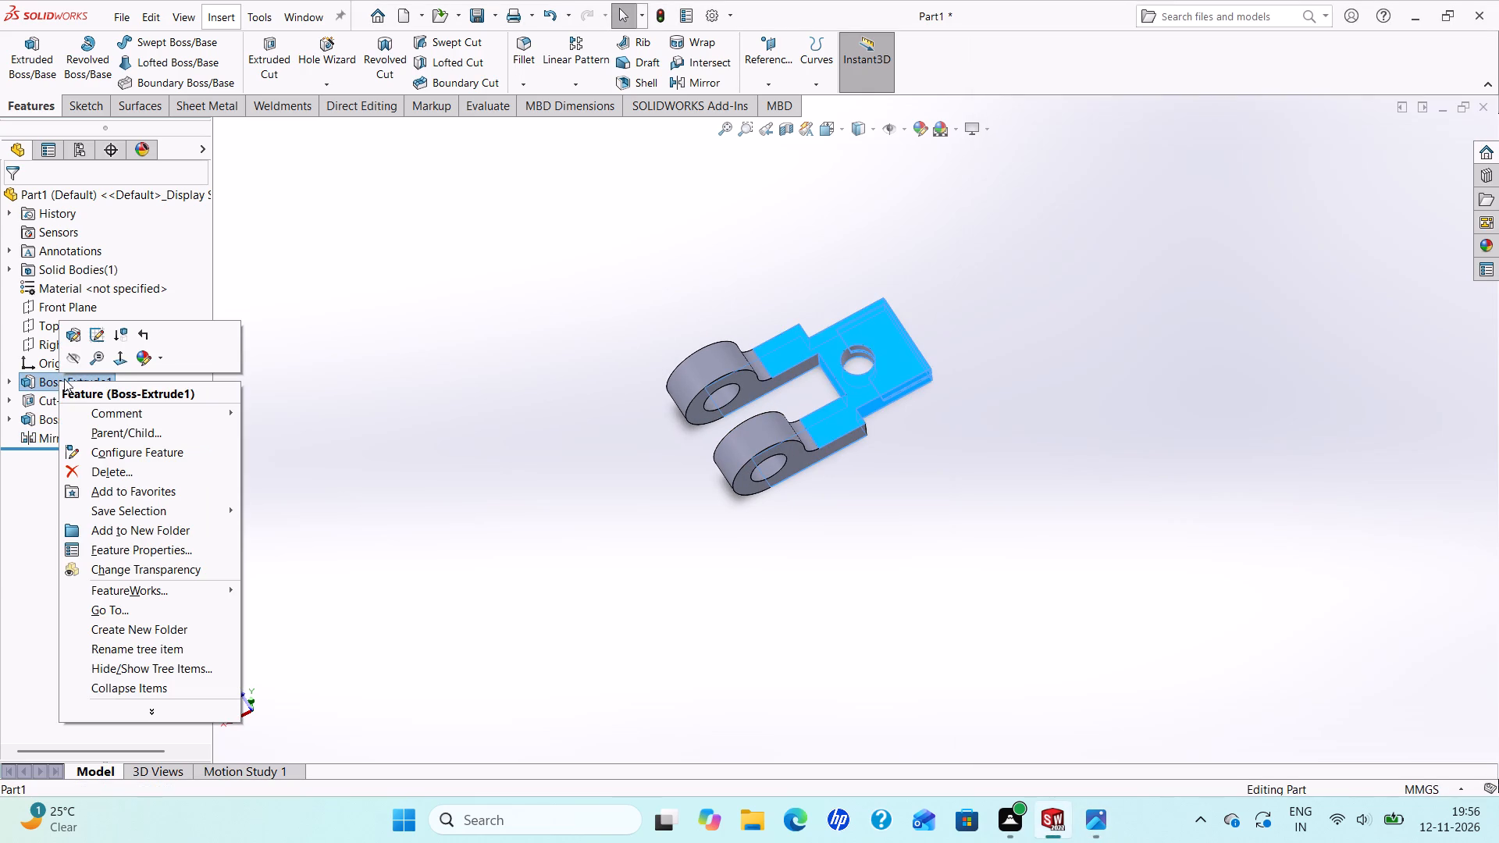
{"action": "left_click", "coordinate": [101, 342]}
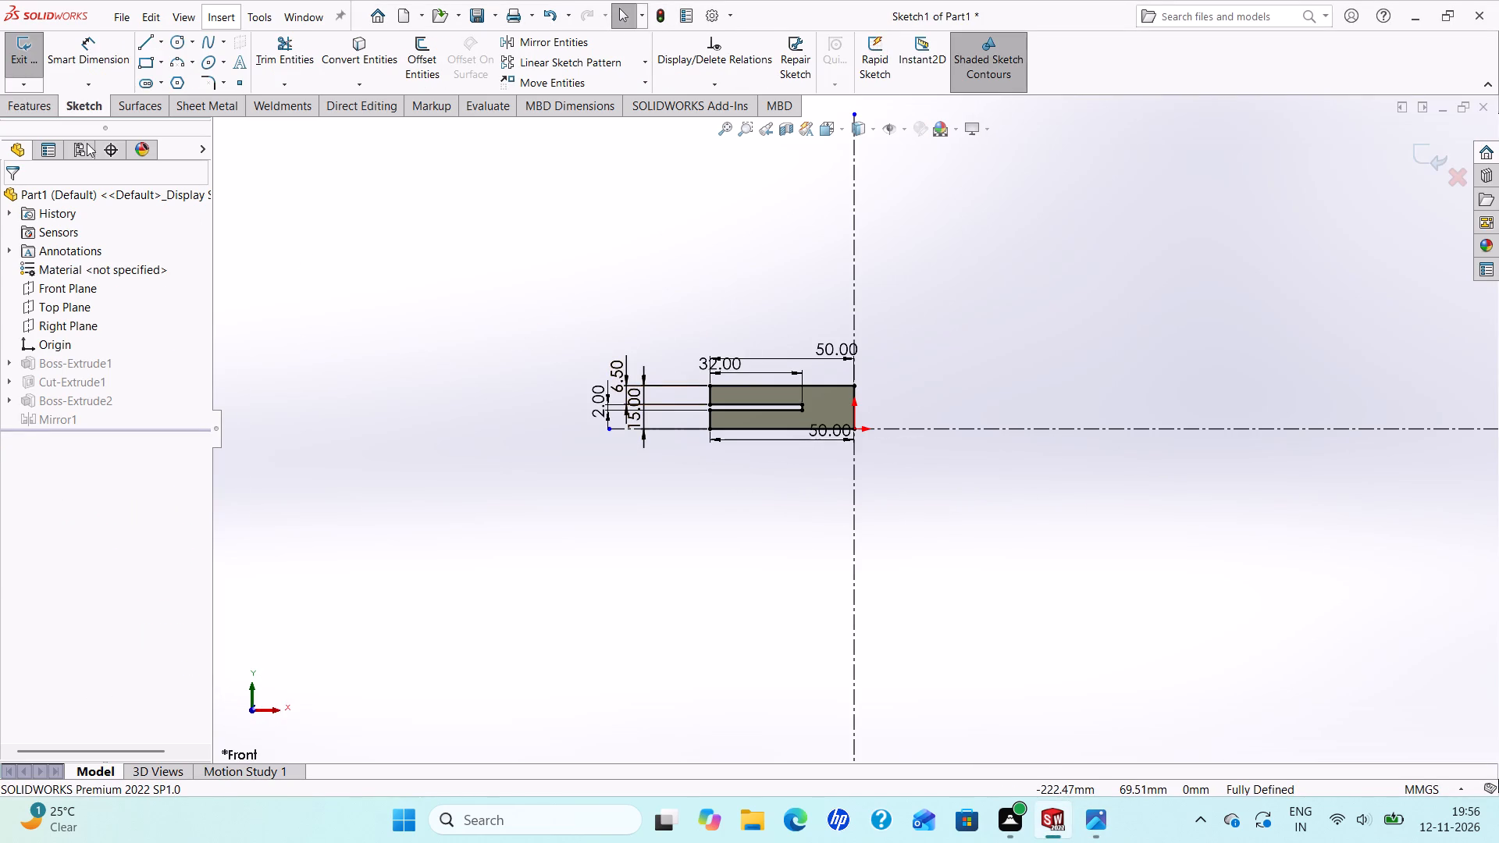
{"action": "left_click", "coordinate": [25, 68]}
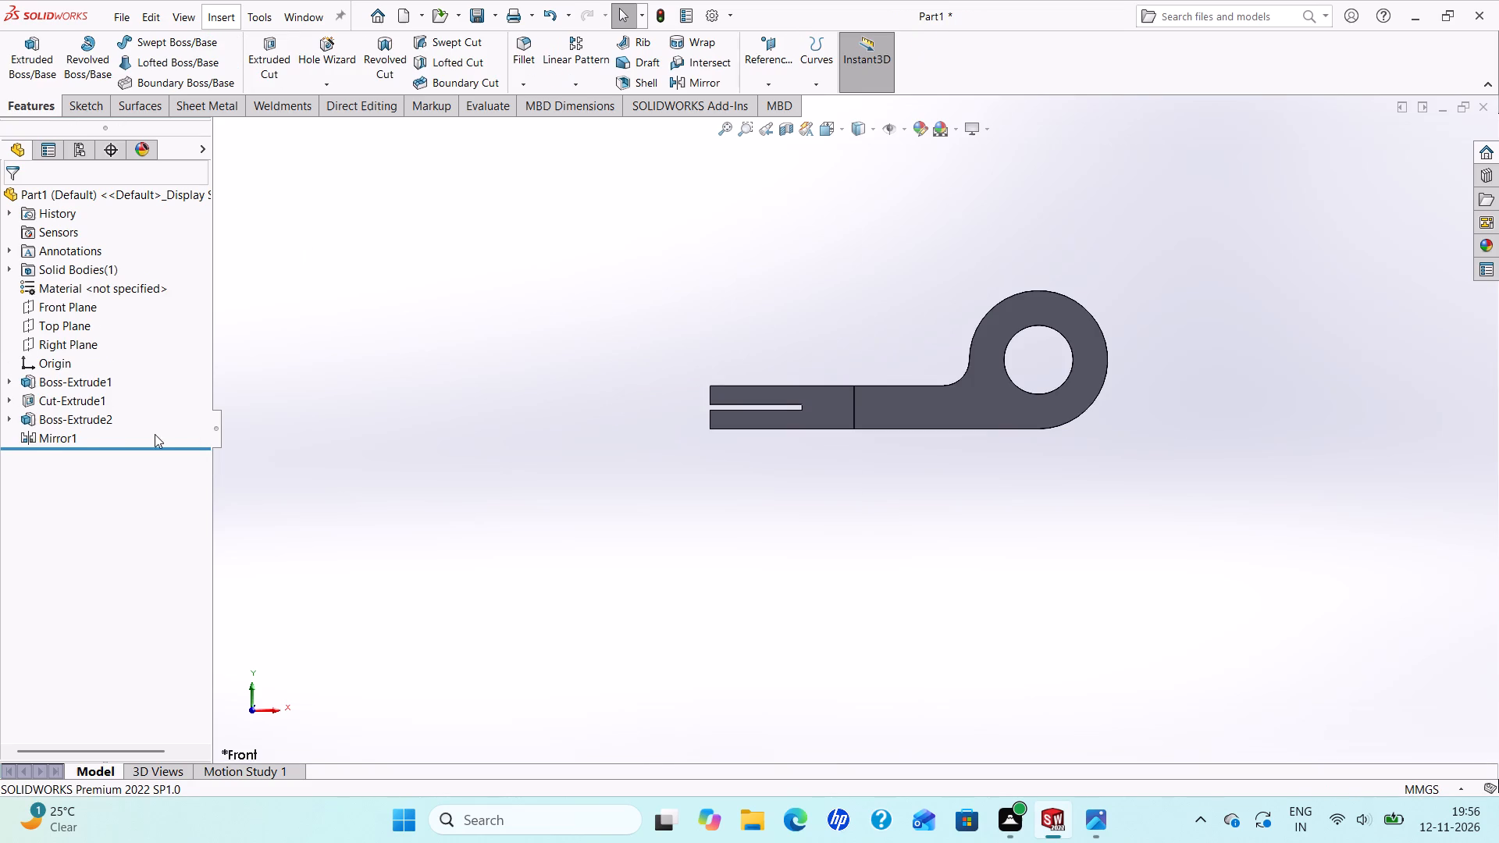
Open the shank hole's sketch for editing and delete the dimension locating the circle from the fork-side edge.
{"action": "right_click", "coordinate": [43, 395]}
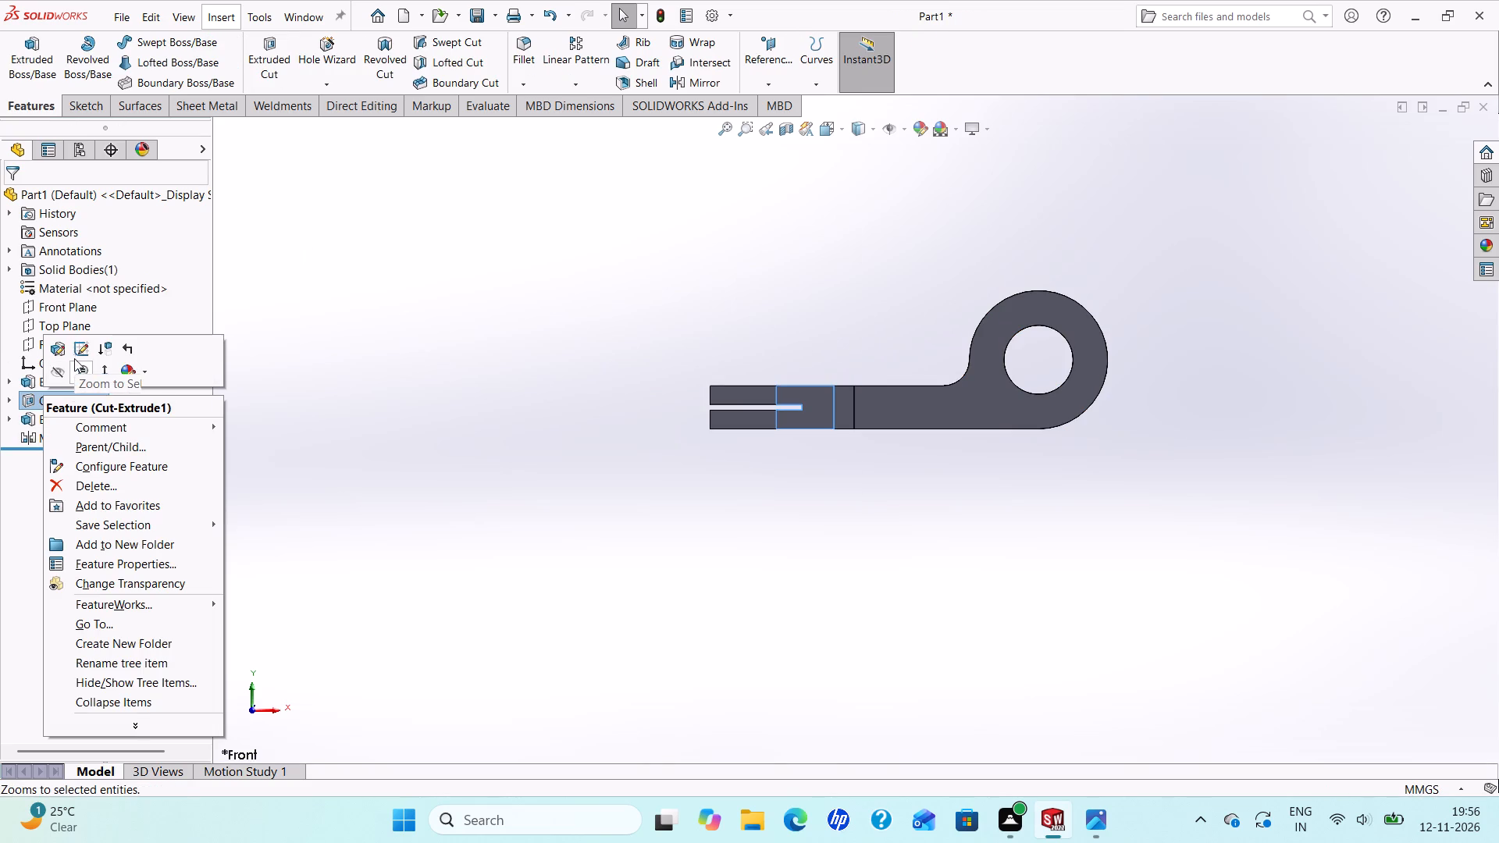
{"action": "left_click", "coordinate": [76, 357]}
{"action": "scroll", "coordinate": [613, 414], "scroll_direction": "up", "scroll_amount": 2}
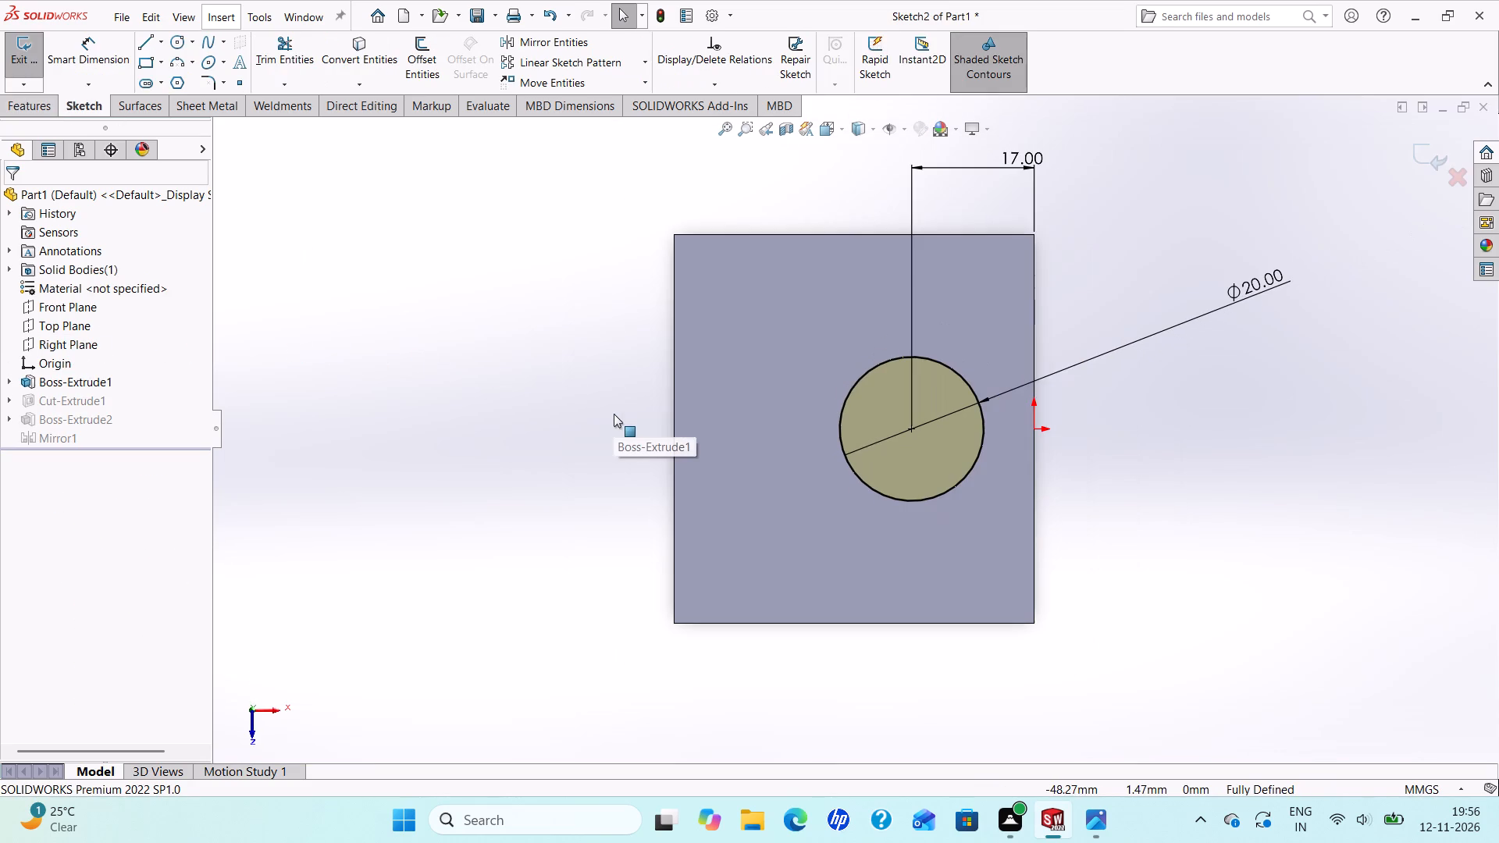
{"action": "scroll", "coordinate": [1034, 303], "scroll_direction": "up", "scroll_amount": 1}
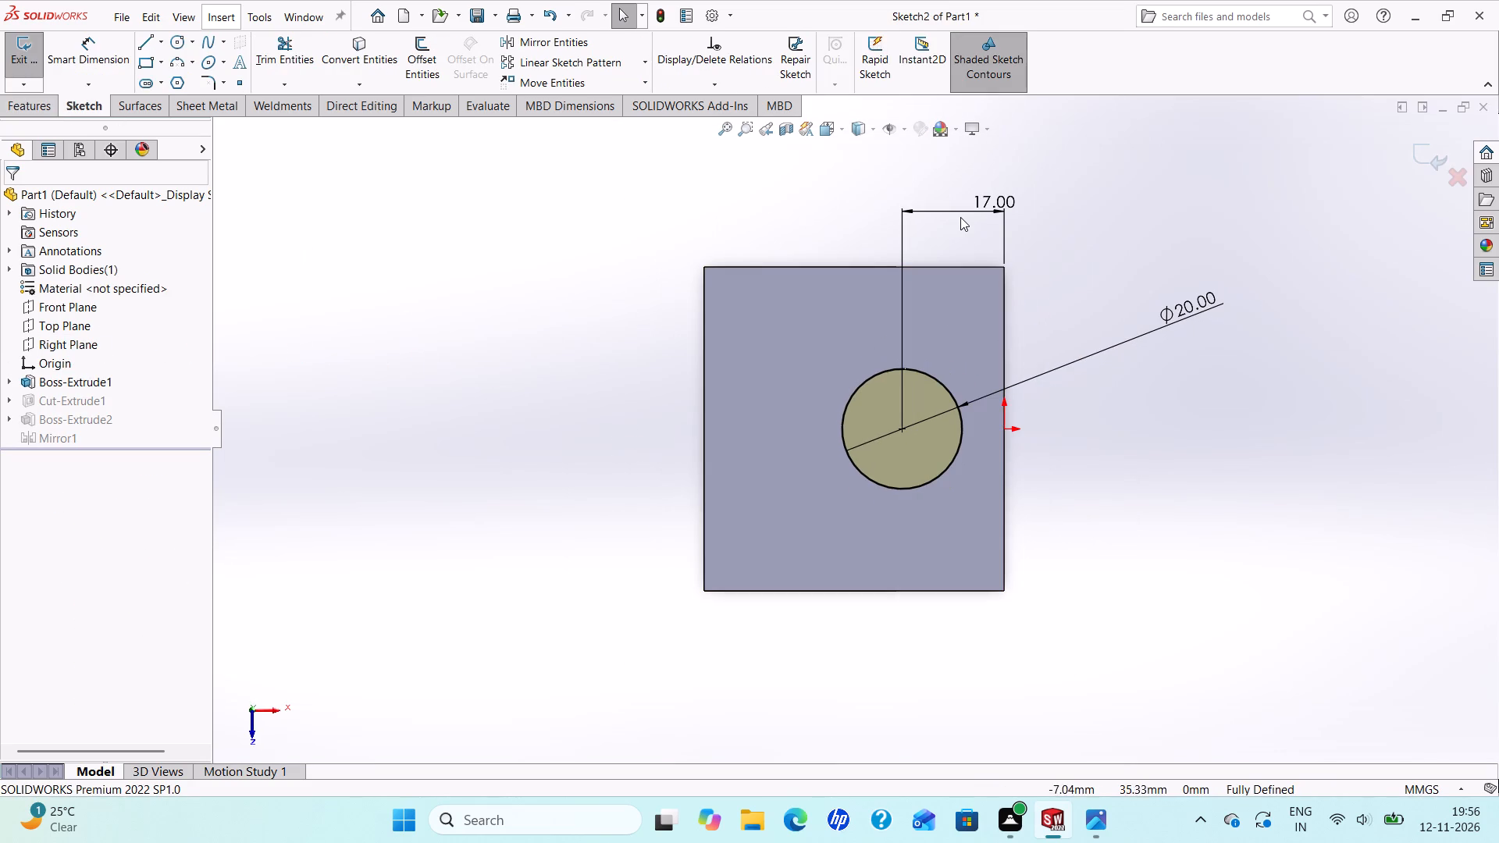
{"action": "left_click", "coordinate": [952, 210]}
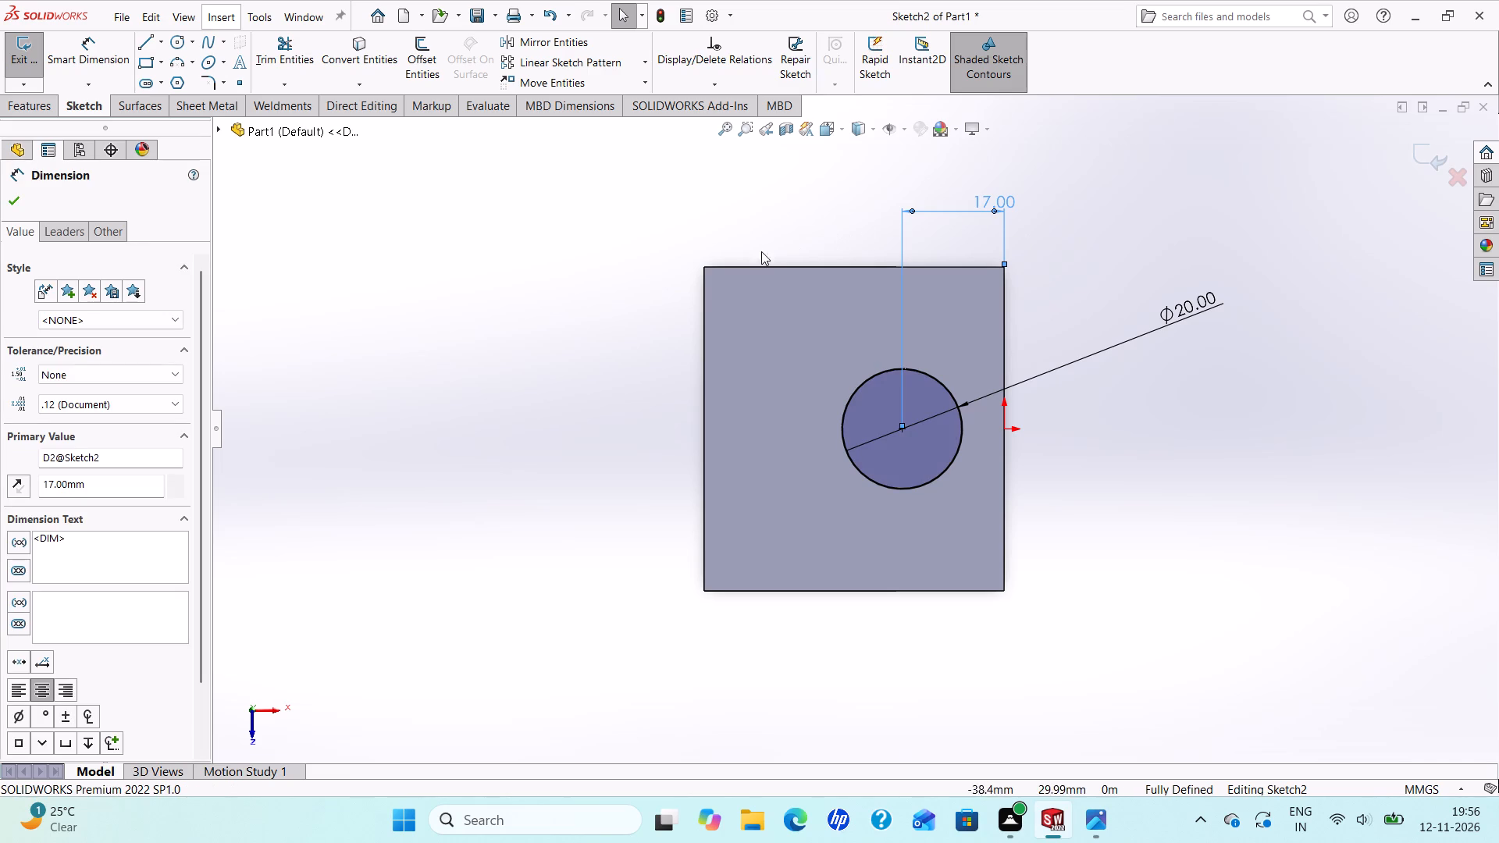
{"action": "key", "text": "Delete"}
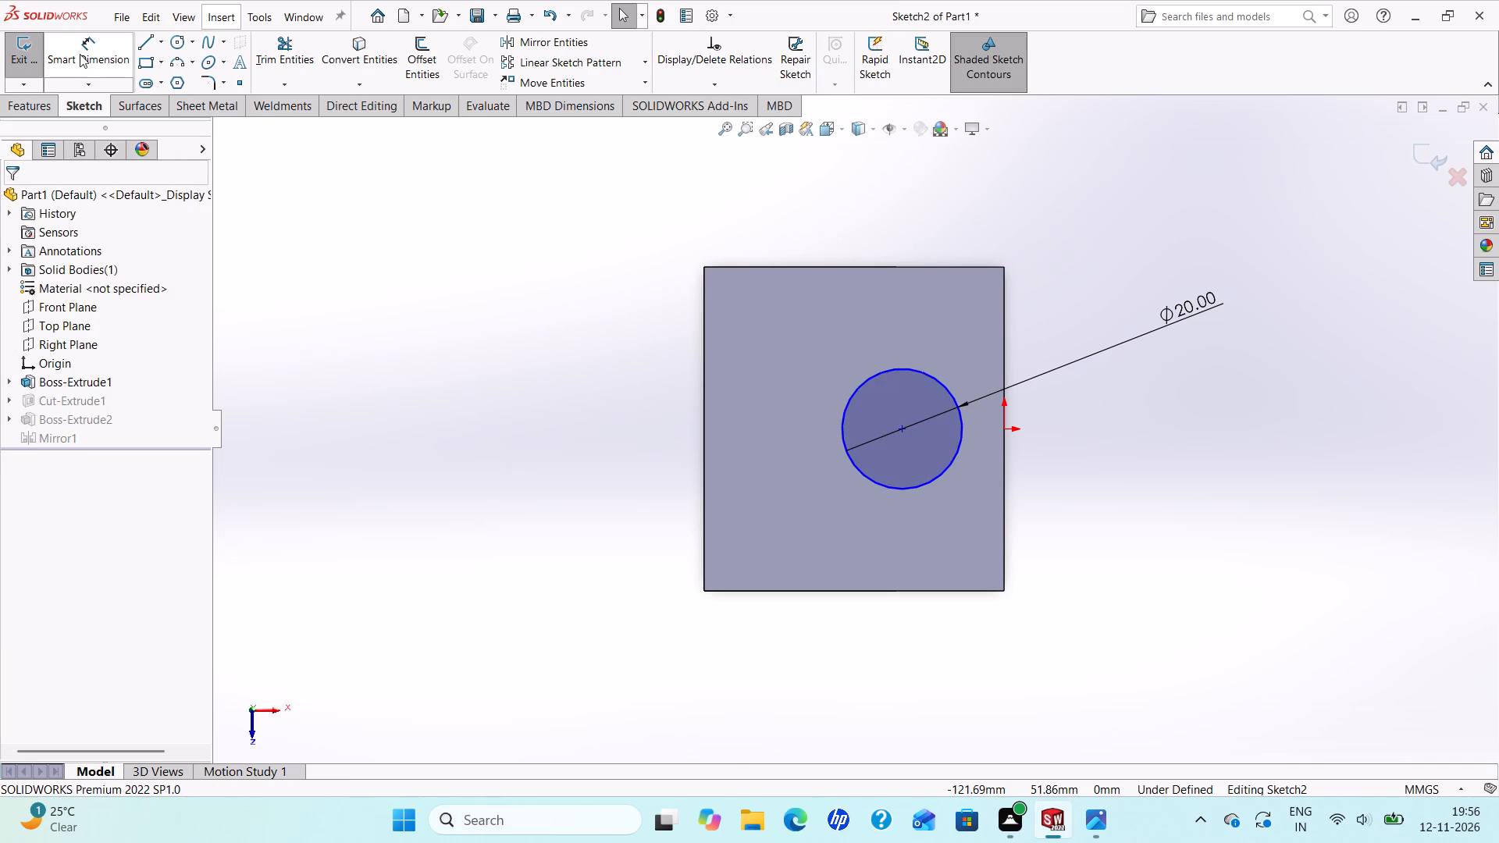
Dimension the hole centre 17 mm from the shank's slotted end edge and exit the sketch to rebuild the part.
{"action": "left_click", "coordinate": [79, 53]}
{"action": "left_click", "coordinate": [906, 432]}
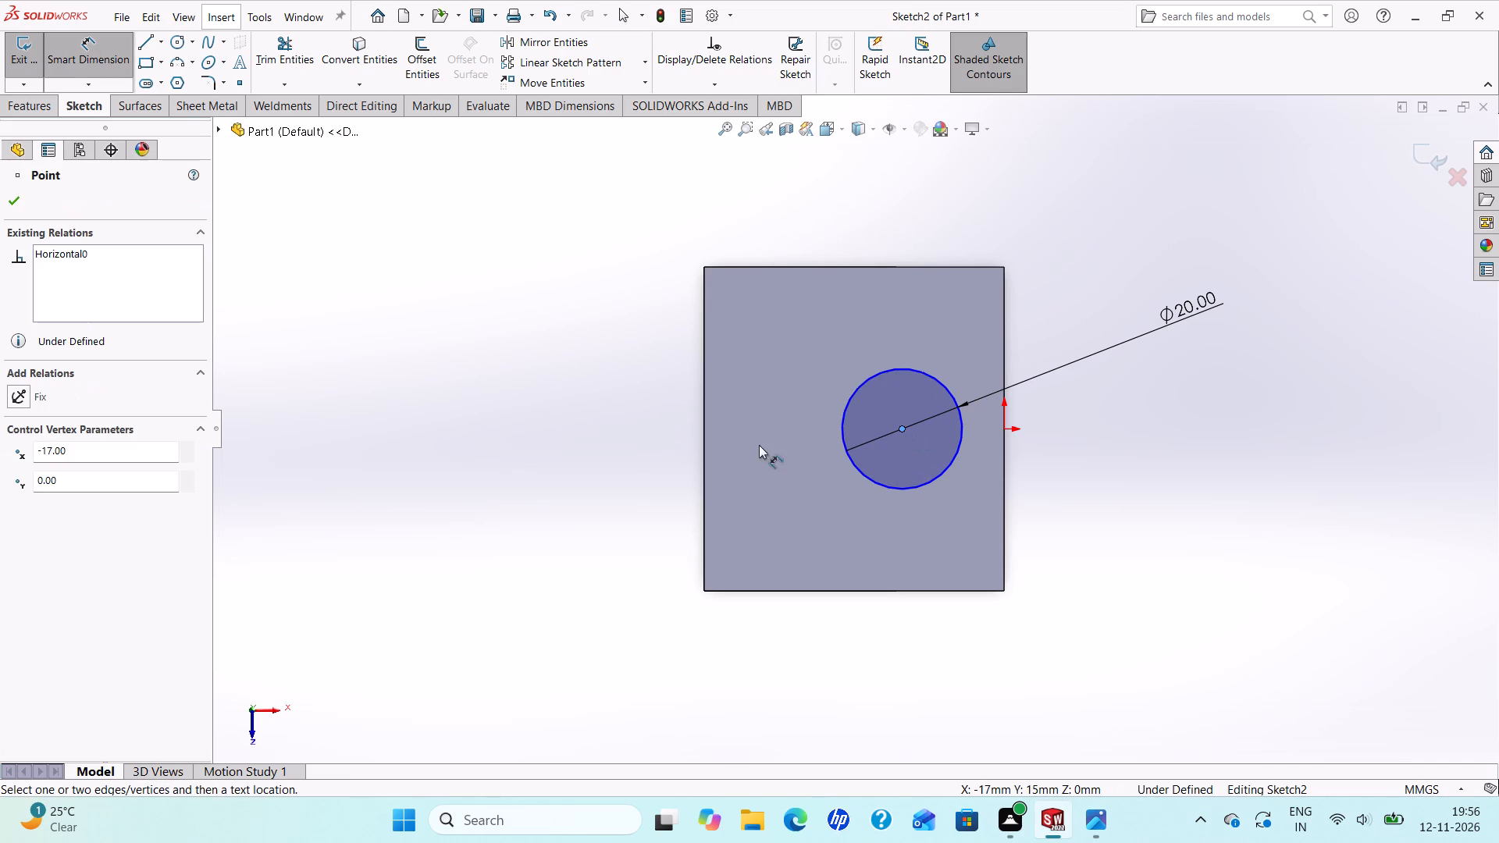
{"action": "left_click", "coordinate": [706, 441]}
{"action": "left_click", "coordinate": [714, 180]}
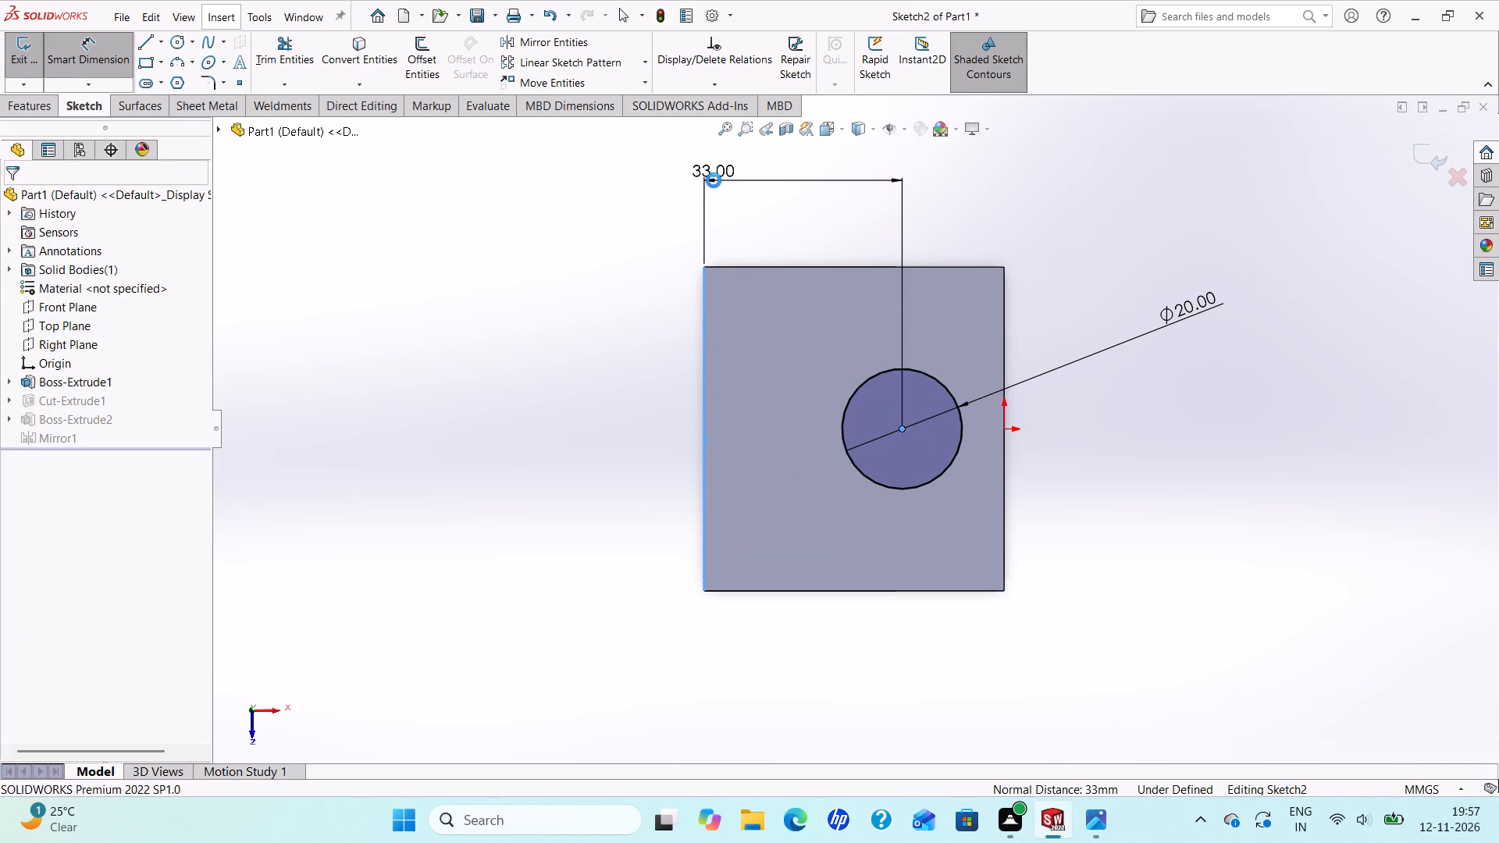
{"action": "type", "text": "17"}
{"action": "key", "text": "Return"}
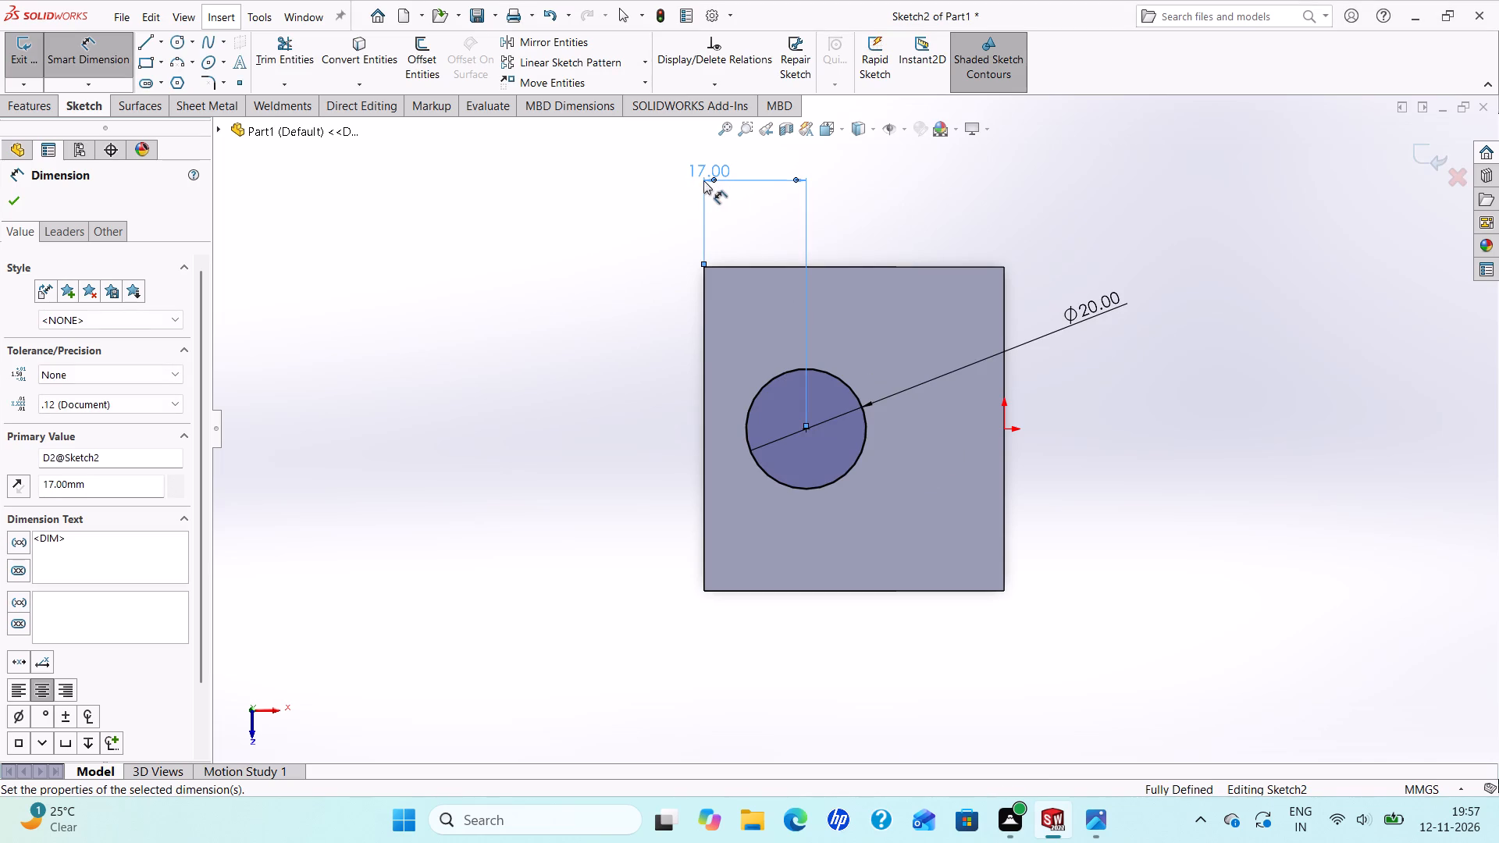
{"action": "left_click", "coordinate": [8, 198]}
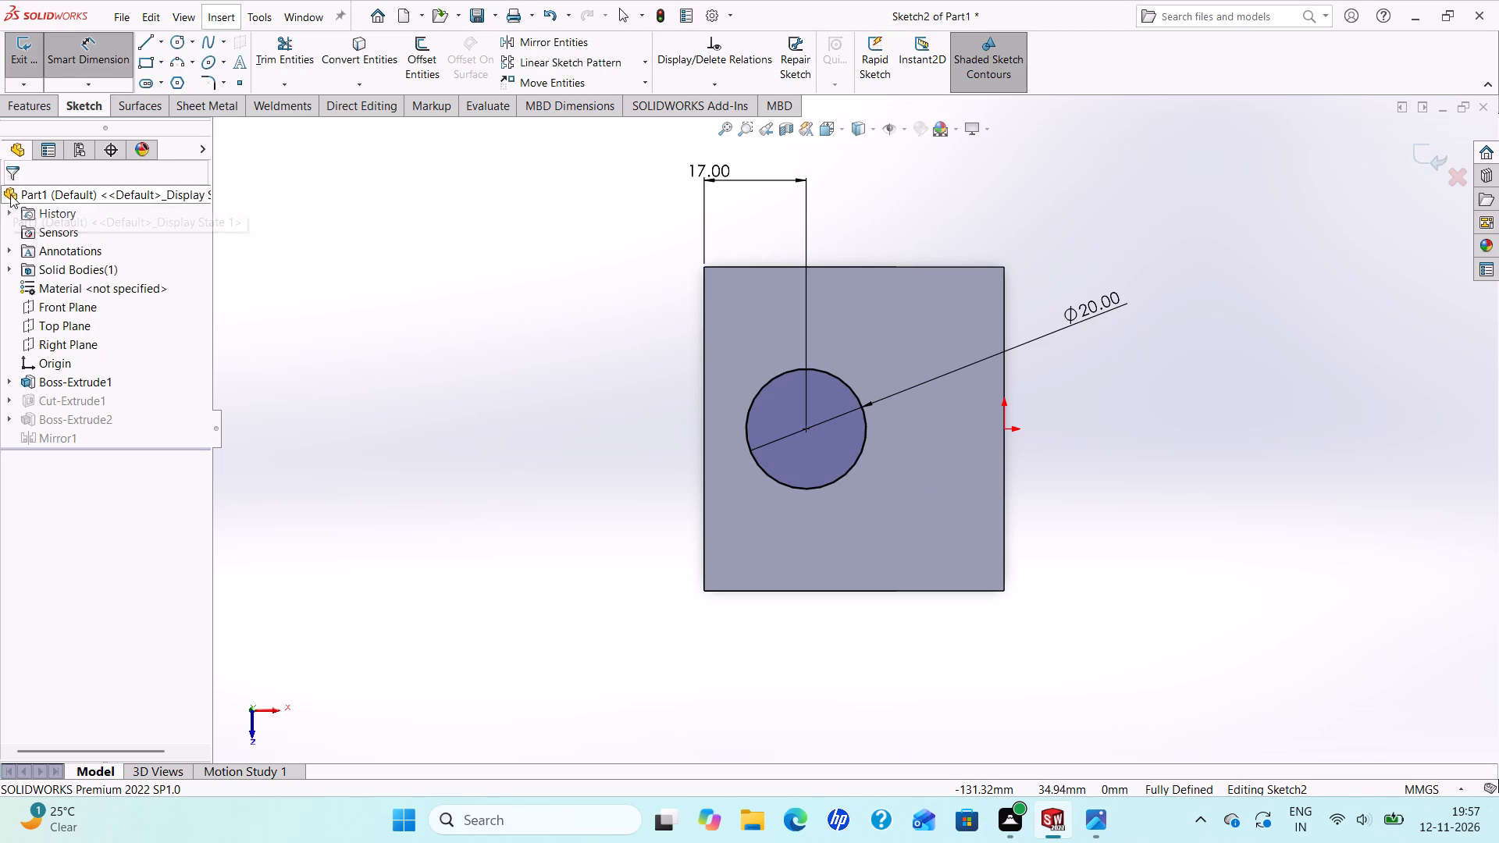
{"action": "left_click", "coordinate": [34, 45]}
{"action": "scroll", "coordinate": [523, 389], "scroll_direction": "up", "scroll_amount": 3}
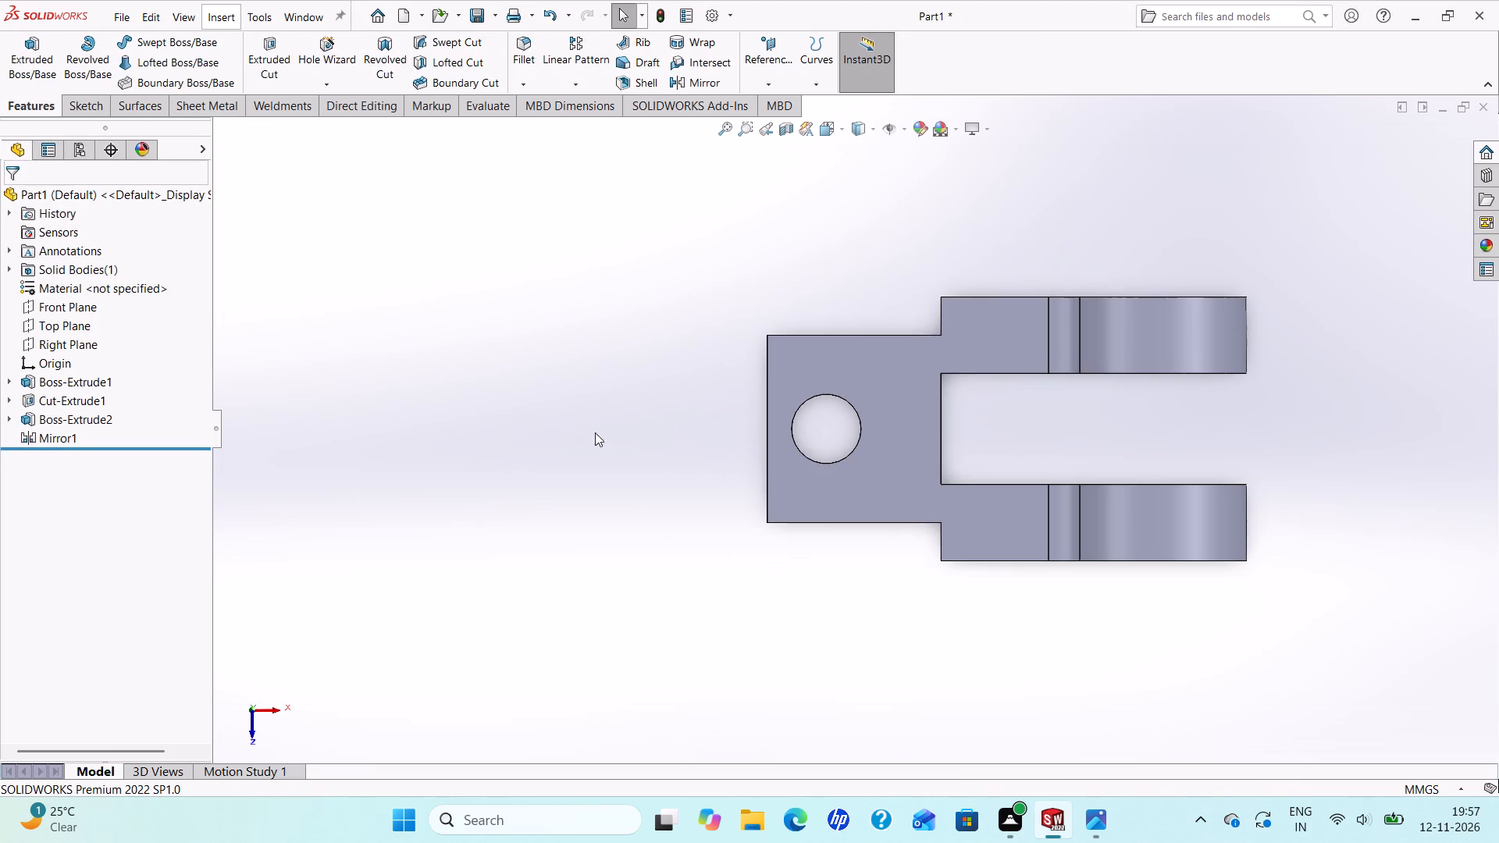
{"action": "middle_click_drag", "start_coordinate": [691, 455], "coordinate": [725, 279]}
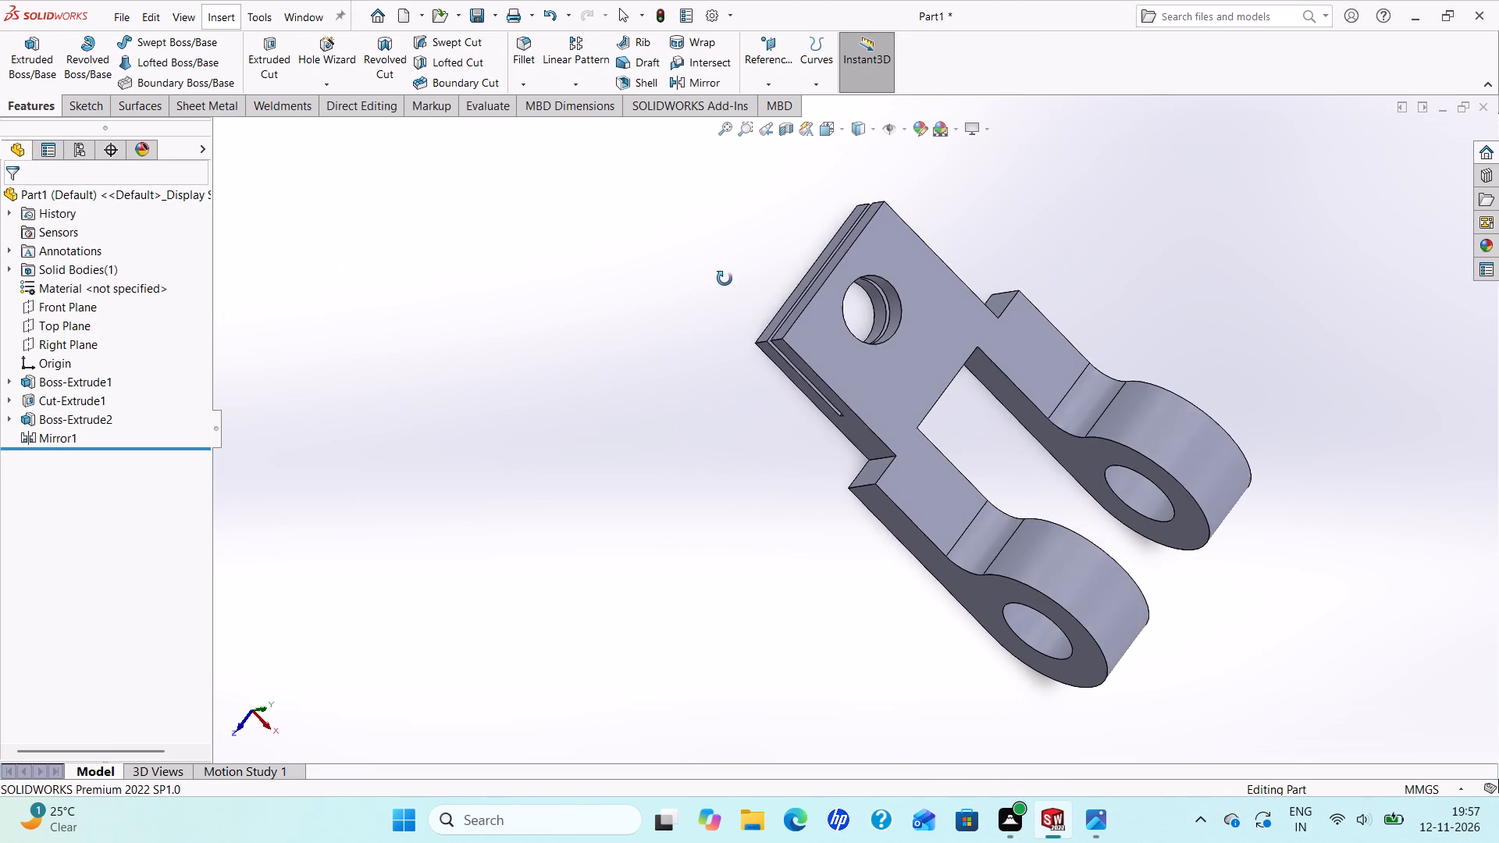
{"action": "middle_click_drag", "start_coordinate": [725, 279], "coordinate": [724, 284]}
{"action": "scroll", "coordinate": [928, 366], "scroll_direction": "up", "scroll_amount": 1}
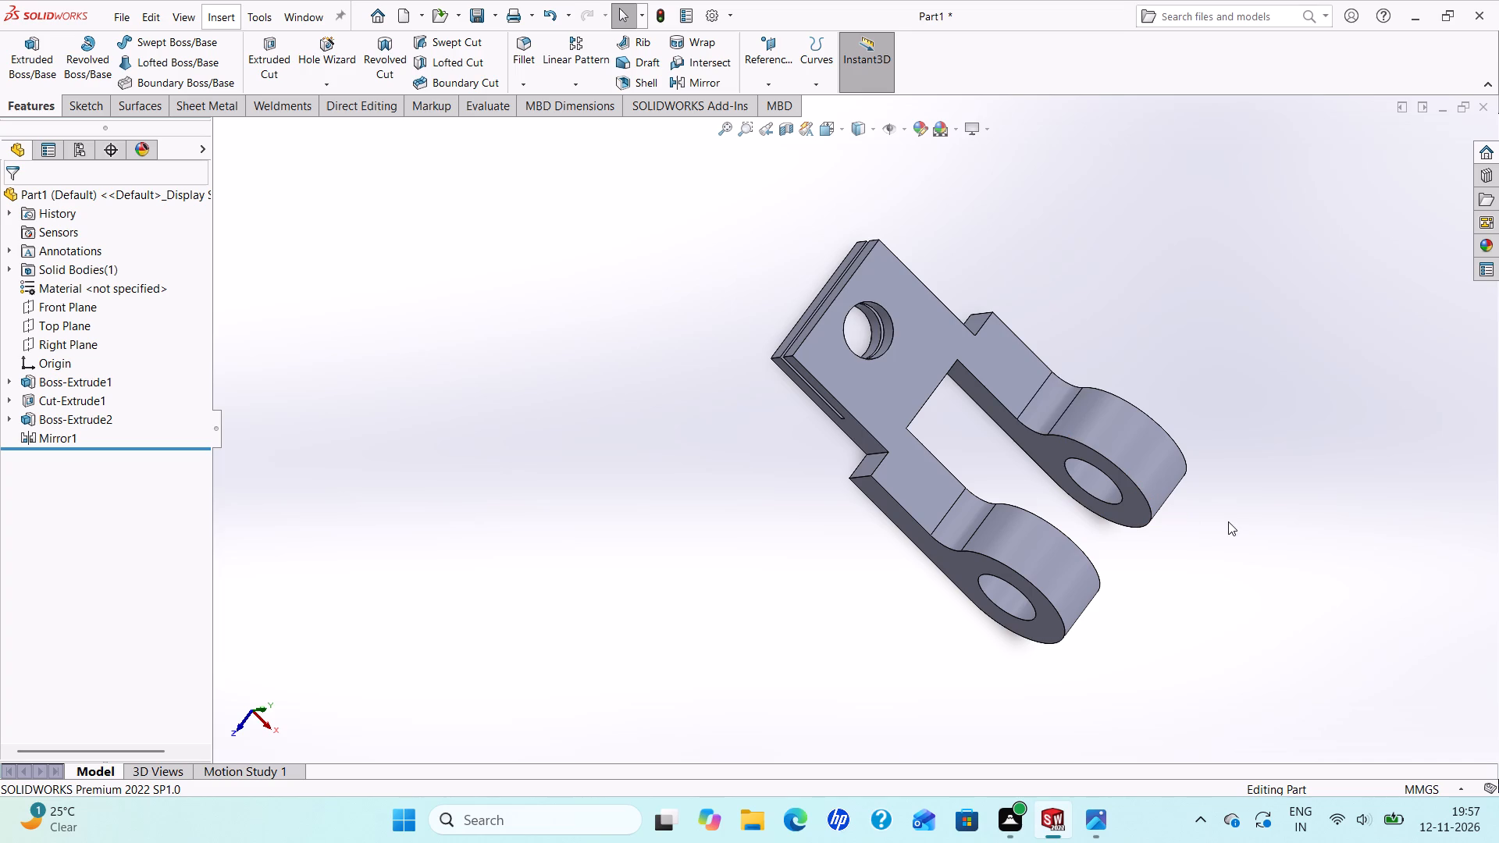
Fillet the two inner corner edges at the closed end of the fork opening with a 10 mm radius.
{"action": "left_click", "coordinate": [529, 85]}
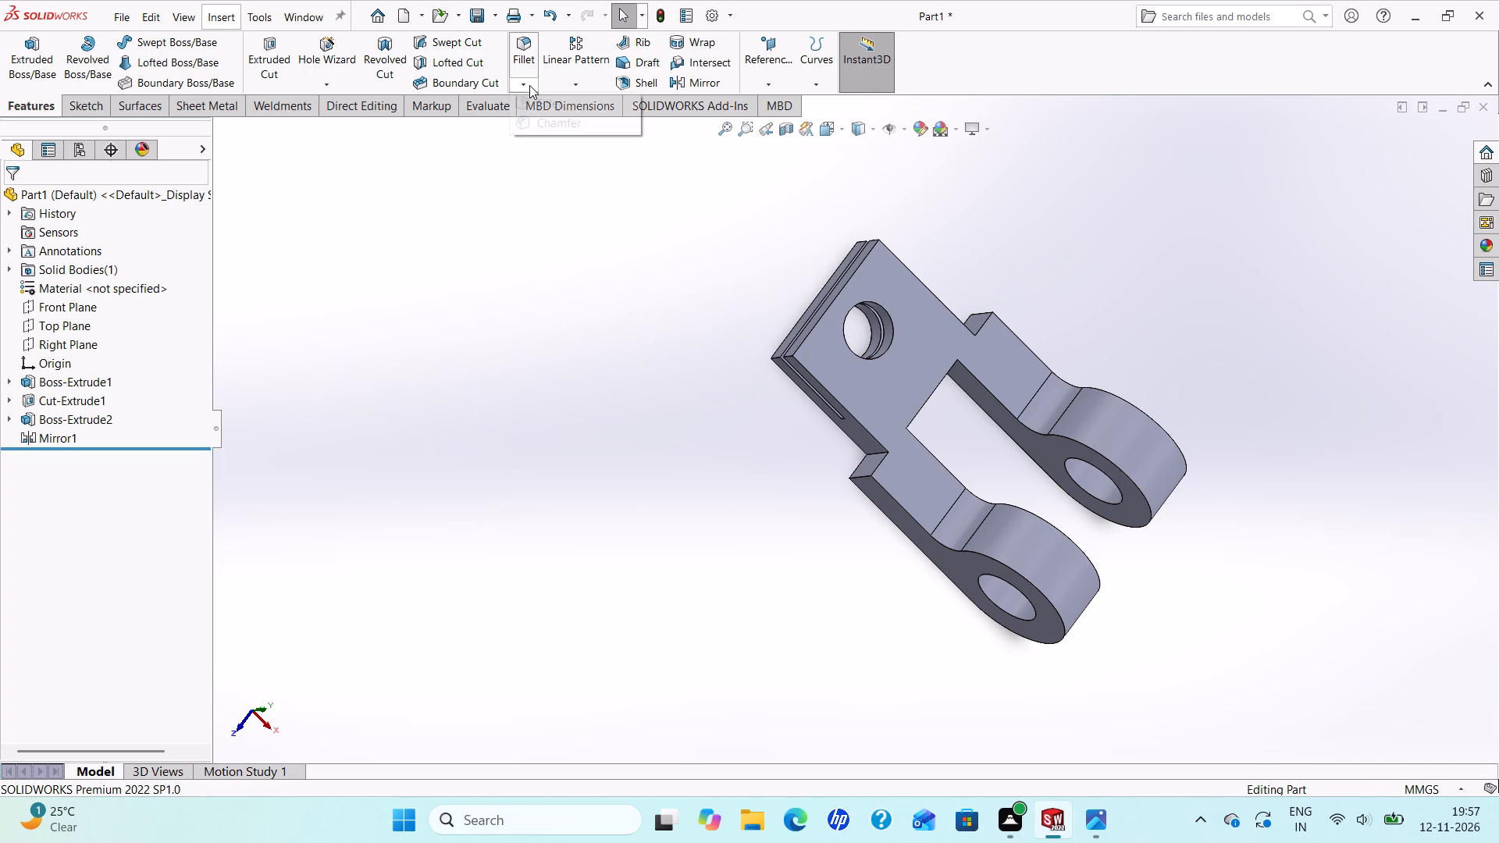
{"action": "left_click", "coordinate": [538, 105]}
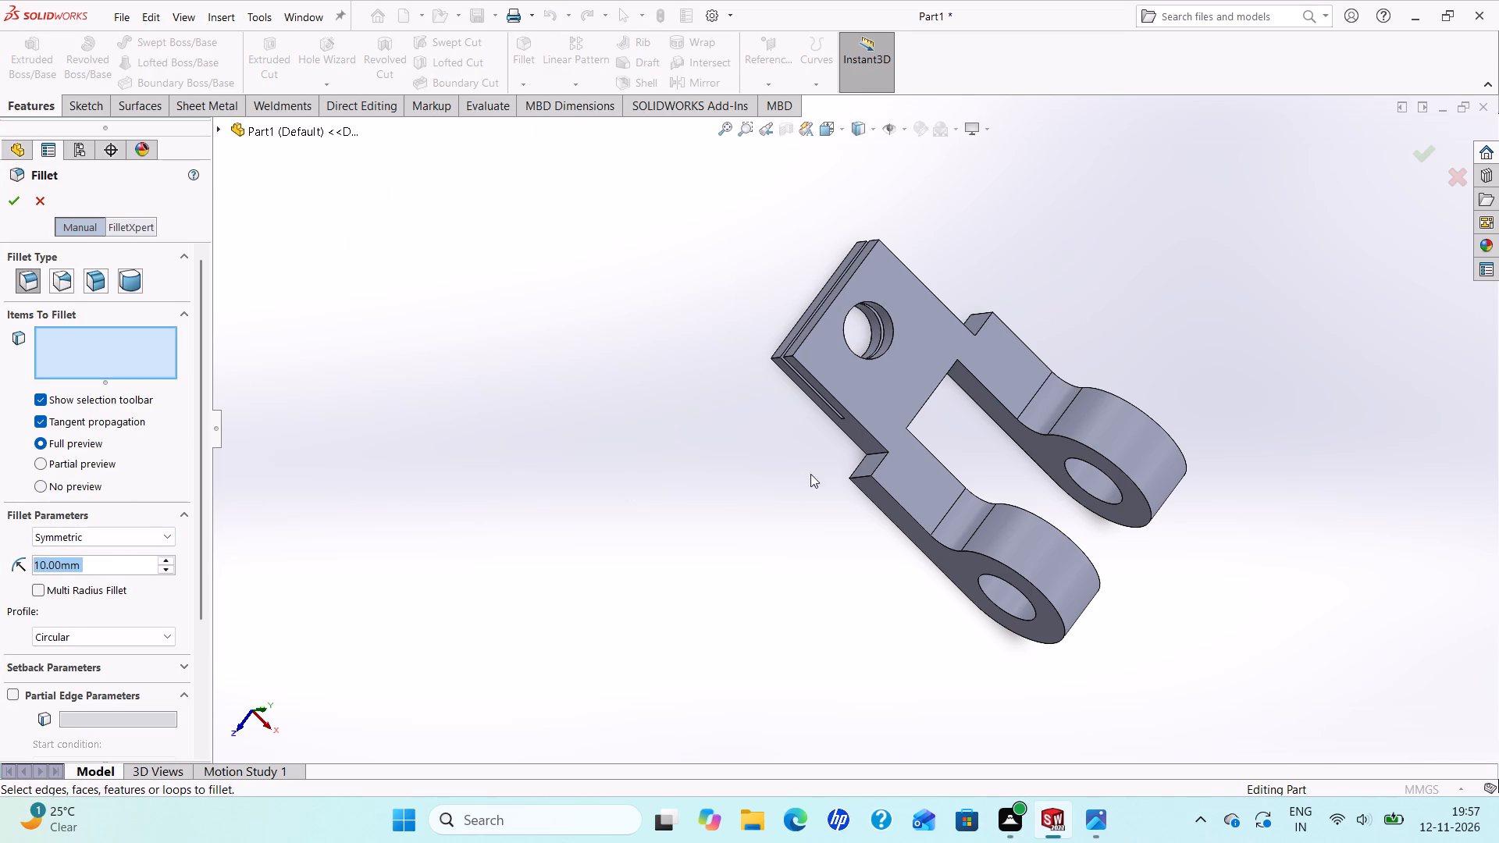
{"action": "middle_click_drag", "start_coordinate": [949, 395], "coordinate": [917, 261]}
{"action": "scroll", "coordinate": [926, 278], "scroll_direction": "down", "scroll_amount": 3}
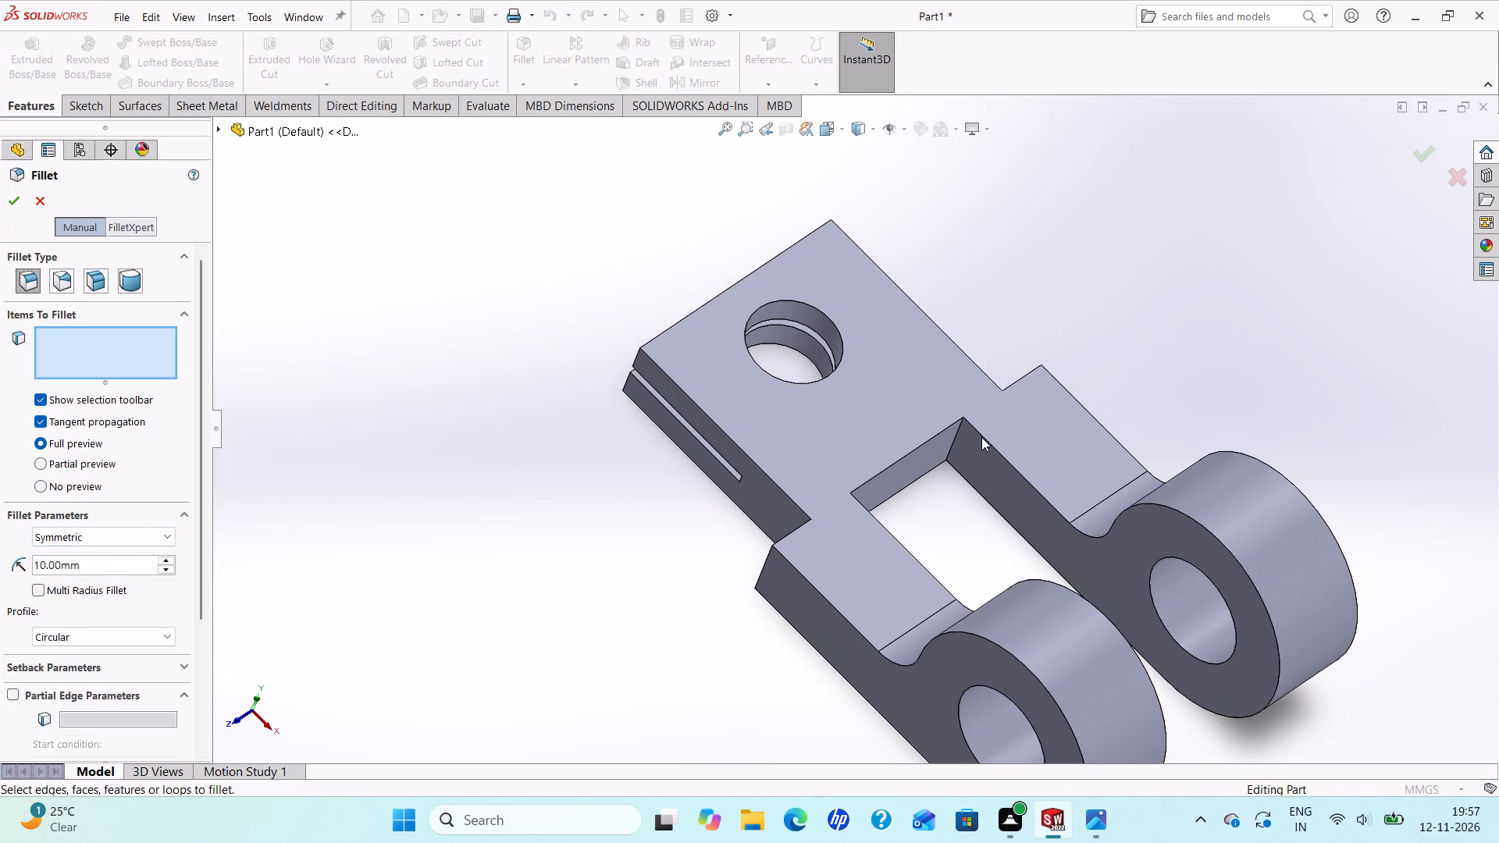
{"action": "left_click", "coordinate": [959, 426]}
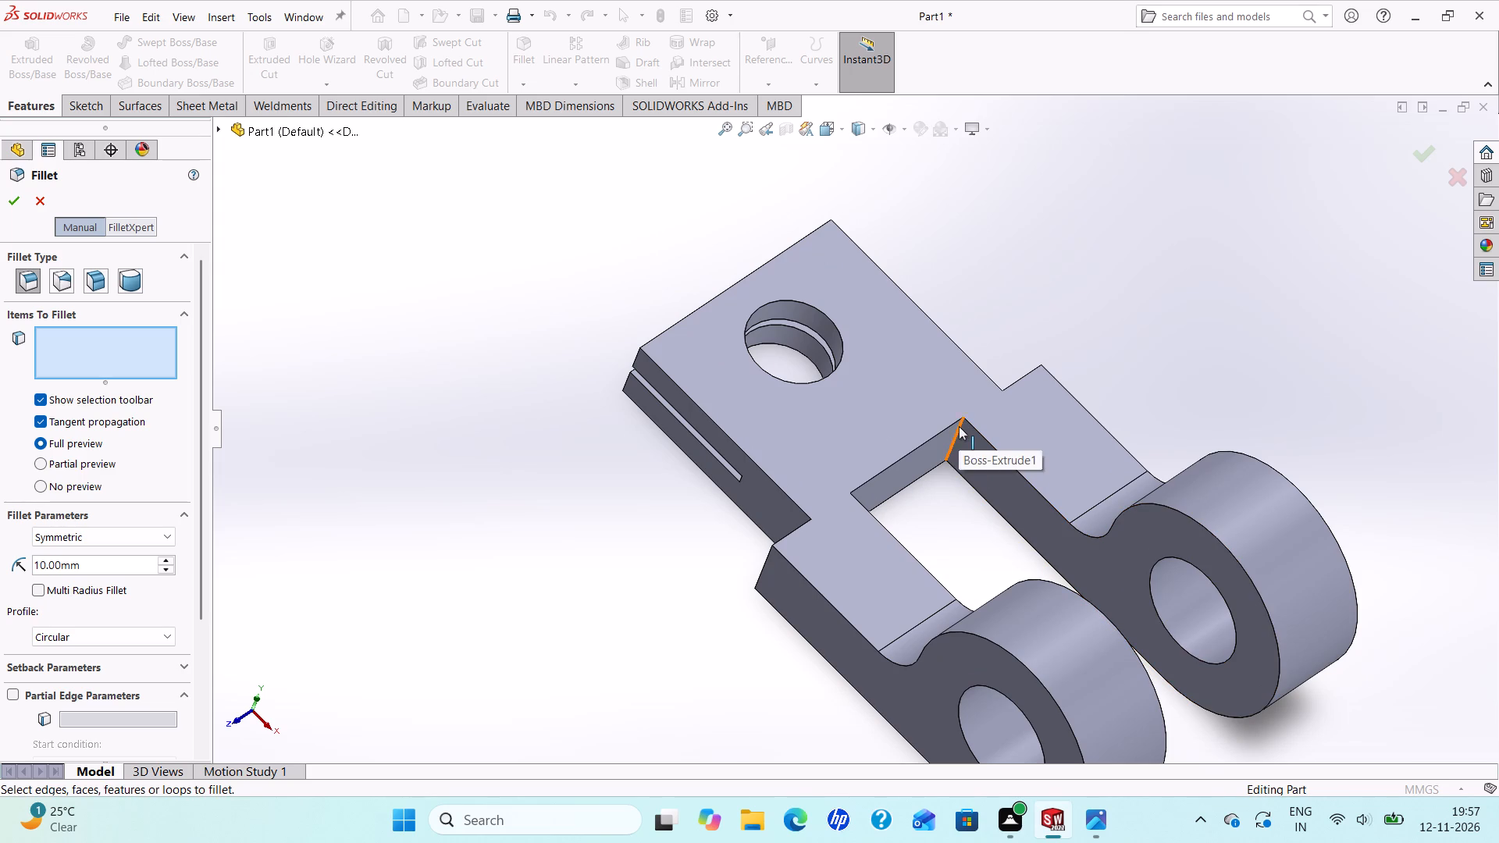
{"action": "scroll", "coordinate": [955, 431], "scroll_direction": "up", "scroll_amount": 2}
{"action": "middle_click_drag", "start_coordinate": [944, 468], "coordinate": [860, 483]}
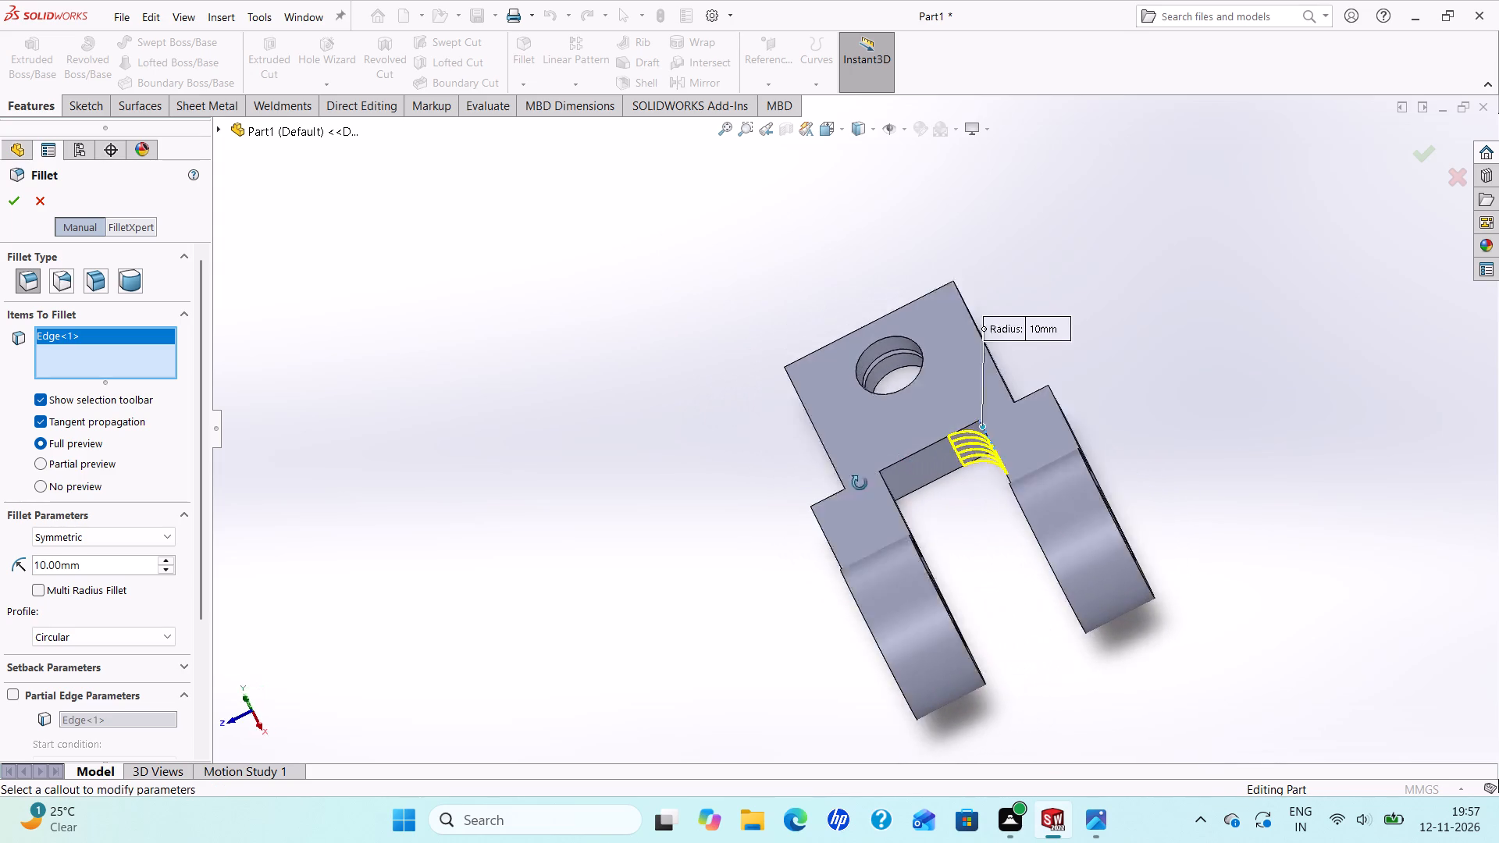
{"action": "middle_click_drag", "start_coordinate": [860, 483], "coordinate": [852, 494]}
{"action": "scroll", "coordinate": [861, 493], "scroll_direction": "down", "scroll_amount": 2}
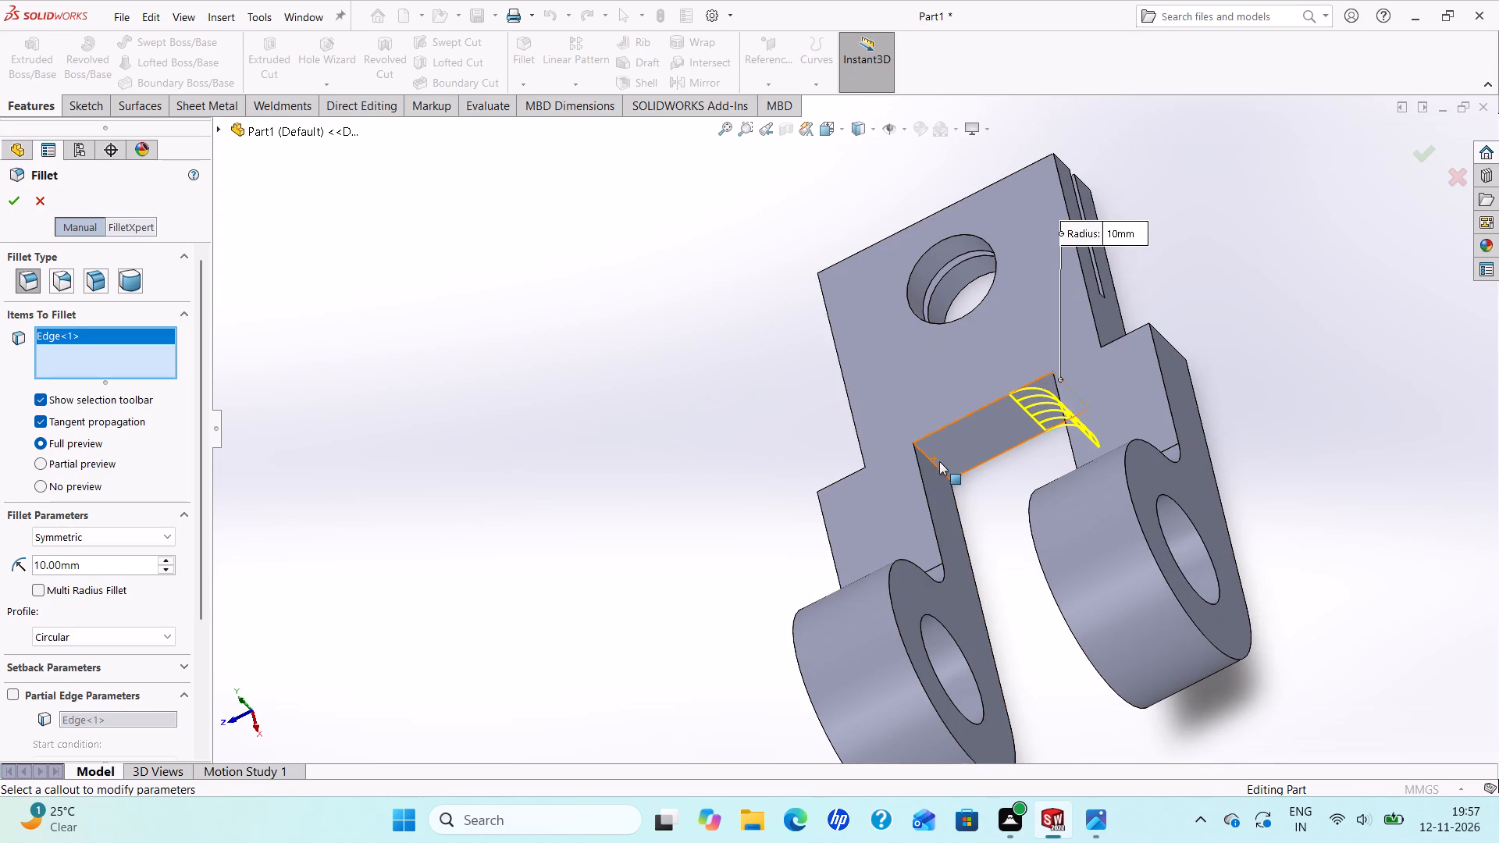
{"action": "left_click", "coordinate": [939, 466]}
{"action": "scroll", "coordinate": [939, 466], "scroll_direction": "up", "scroll_amount": 3}
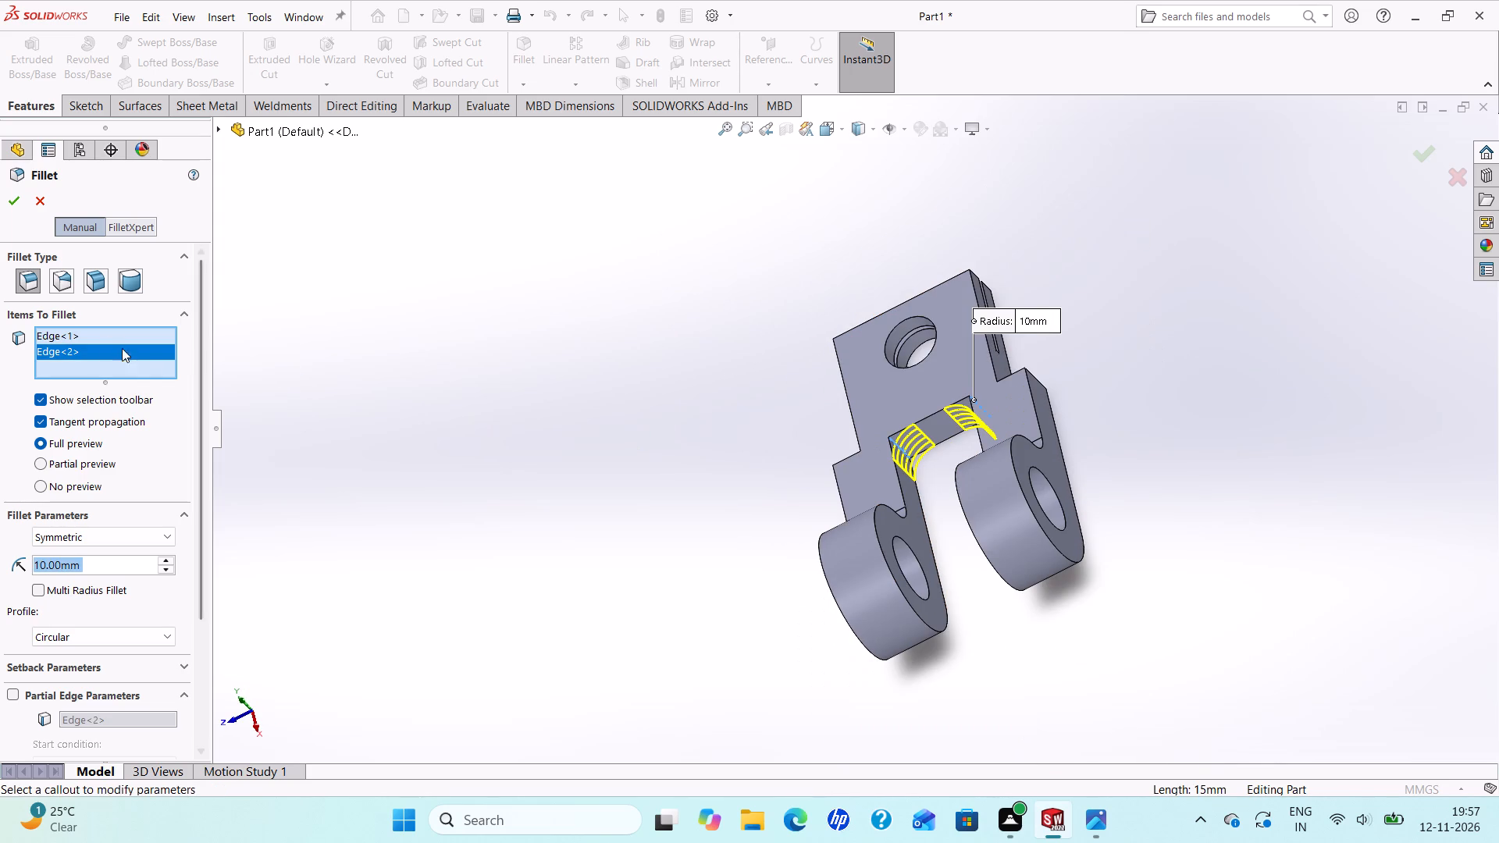
{"action": "left_click", "coordinate": [11, 207]}
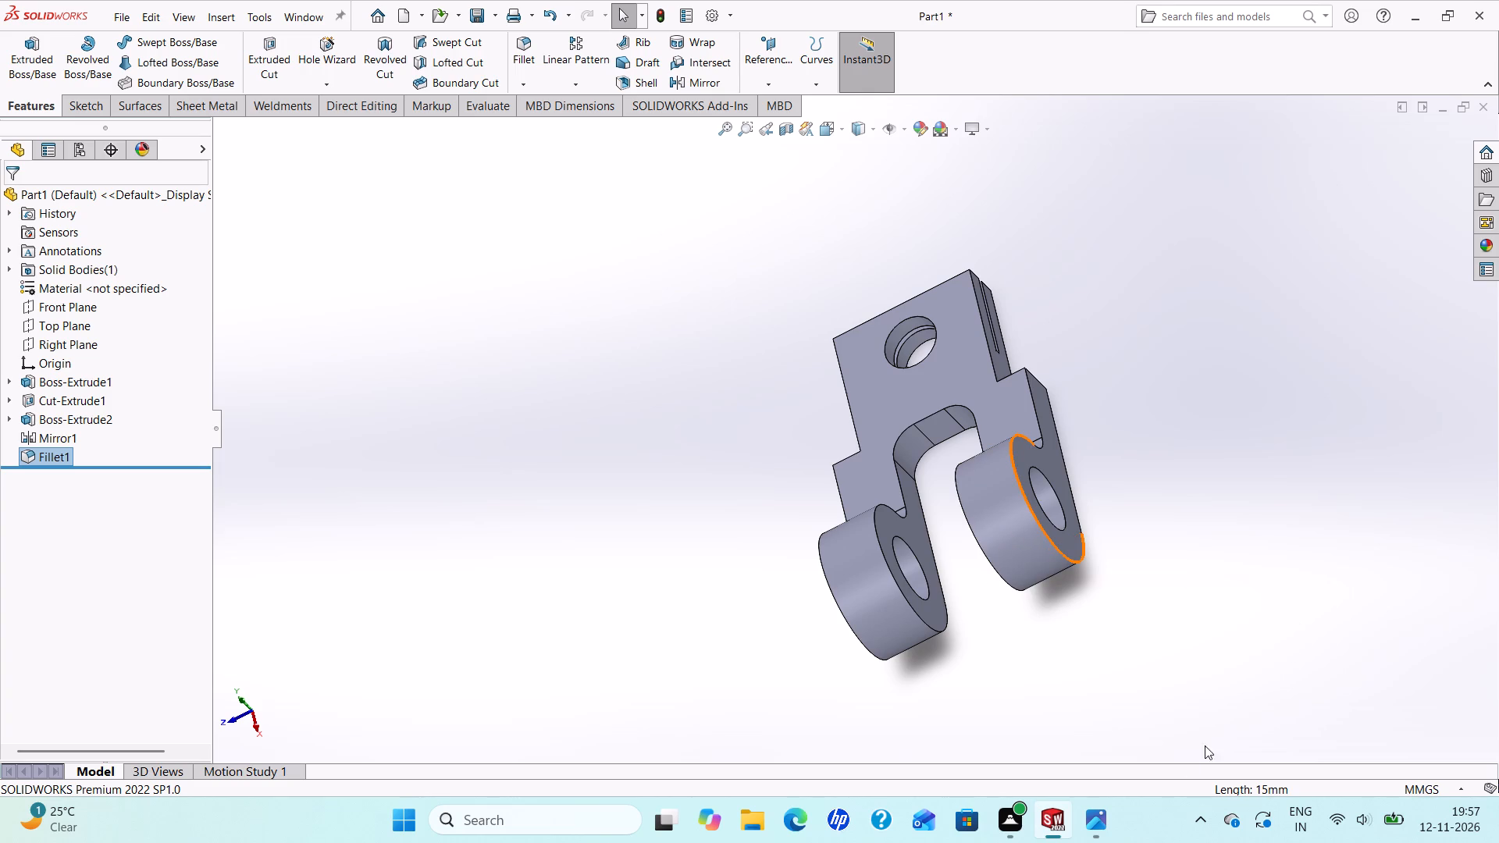
Check the reference drawing for the fillets between shank and fork arms, and inspect those shoulder corners on the model.
{"action": "left_click", "coordinate": [1102, 826]}
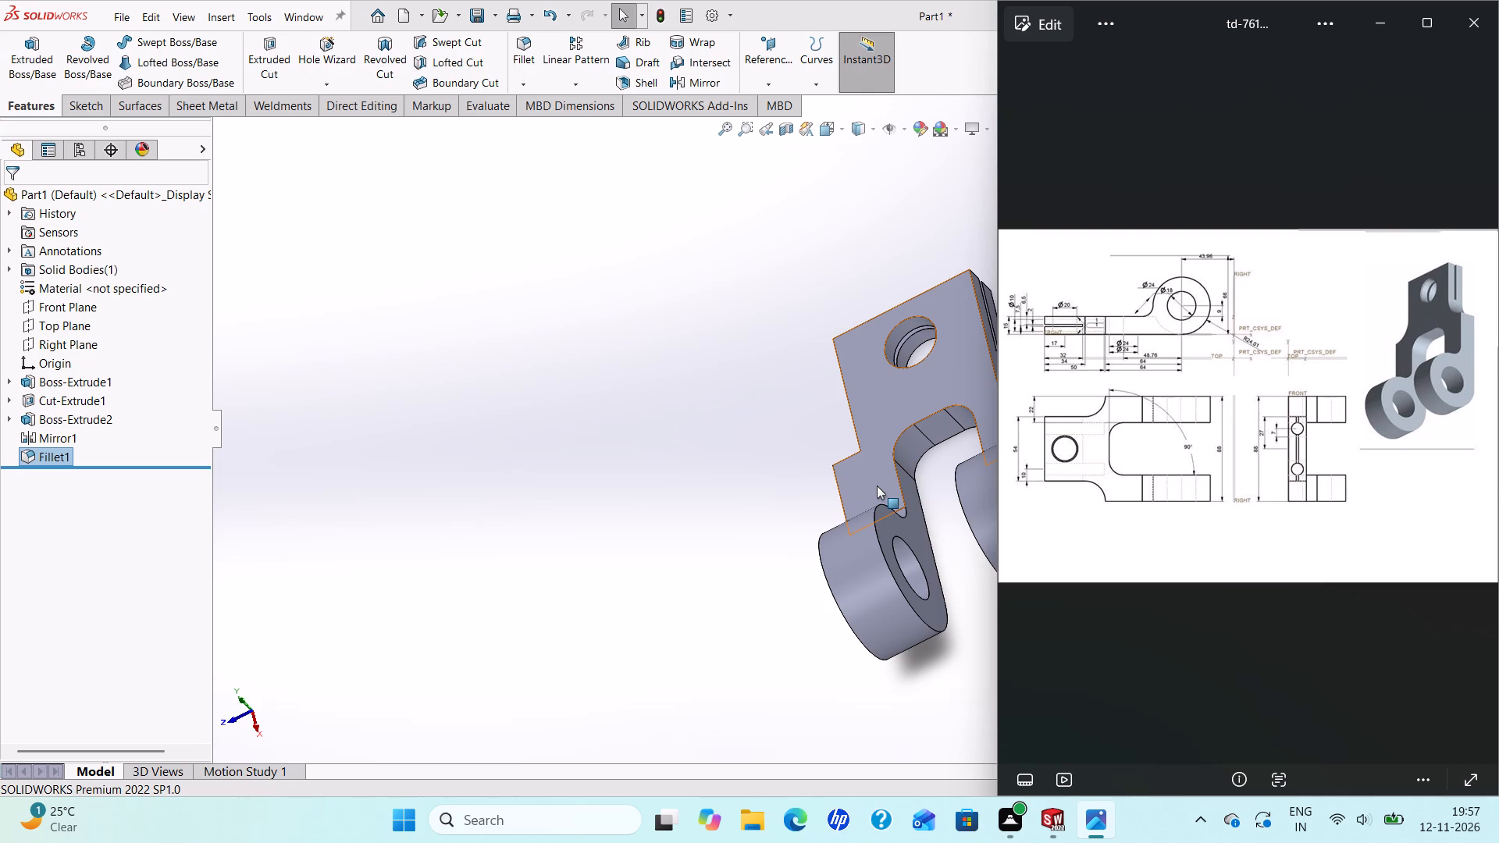
{"action": "scroll", "coordinate": [869, 475], "scroll_direction": "up", "scroll_amount": 3}
{"action": "left_click", "coordinate": [776, 452]}
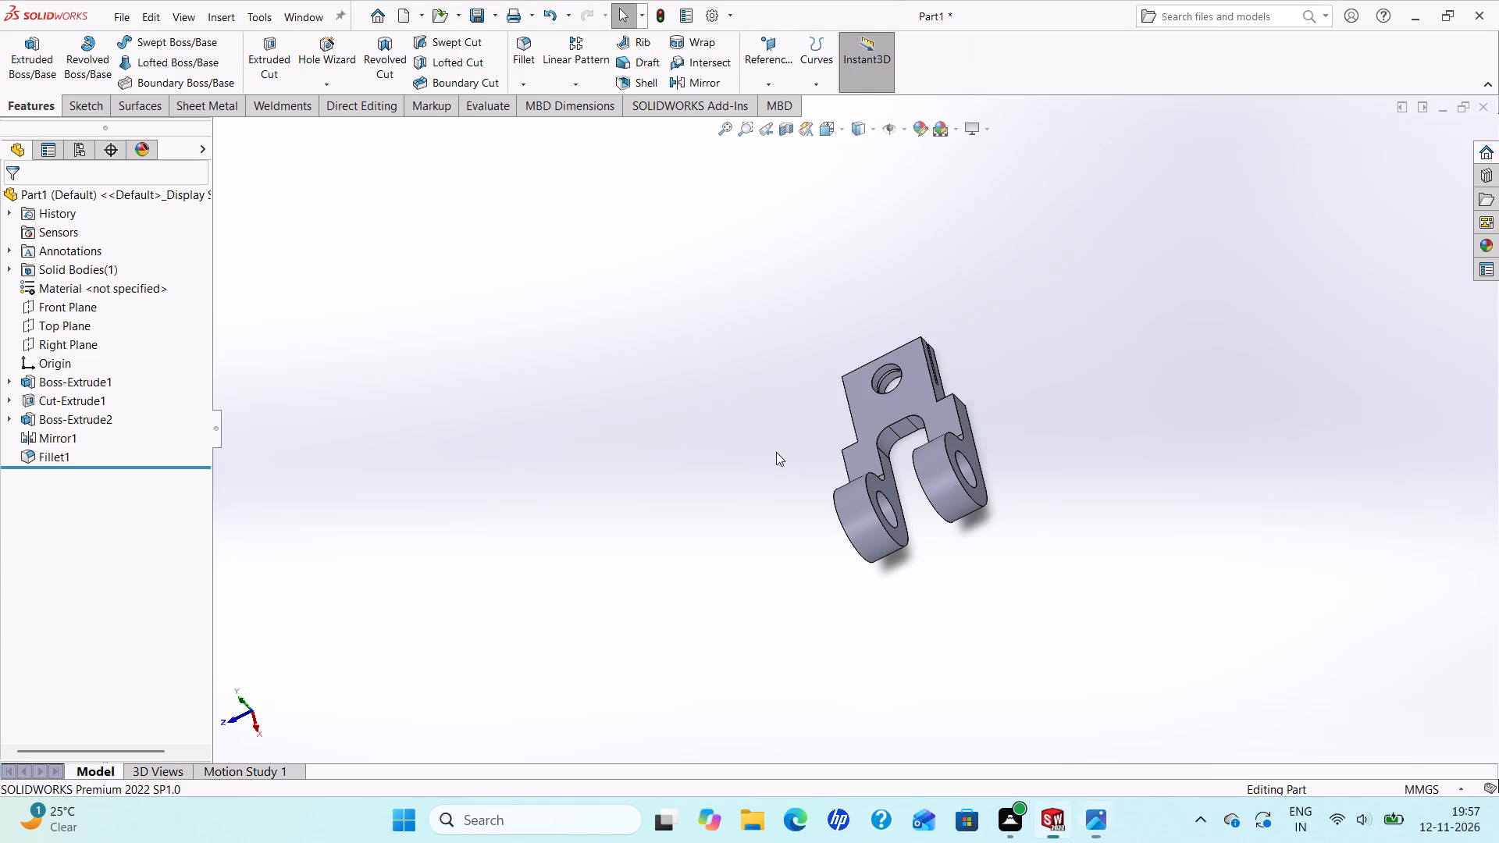
{"action": "scroll", "coordinate": [1054, 381], "scroll_direction": "down", "scroll_amount": 3}
{"action": "middle_click_drag", "start_coordinate": [1028, 390], "coordinate": [860, 548]}
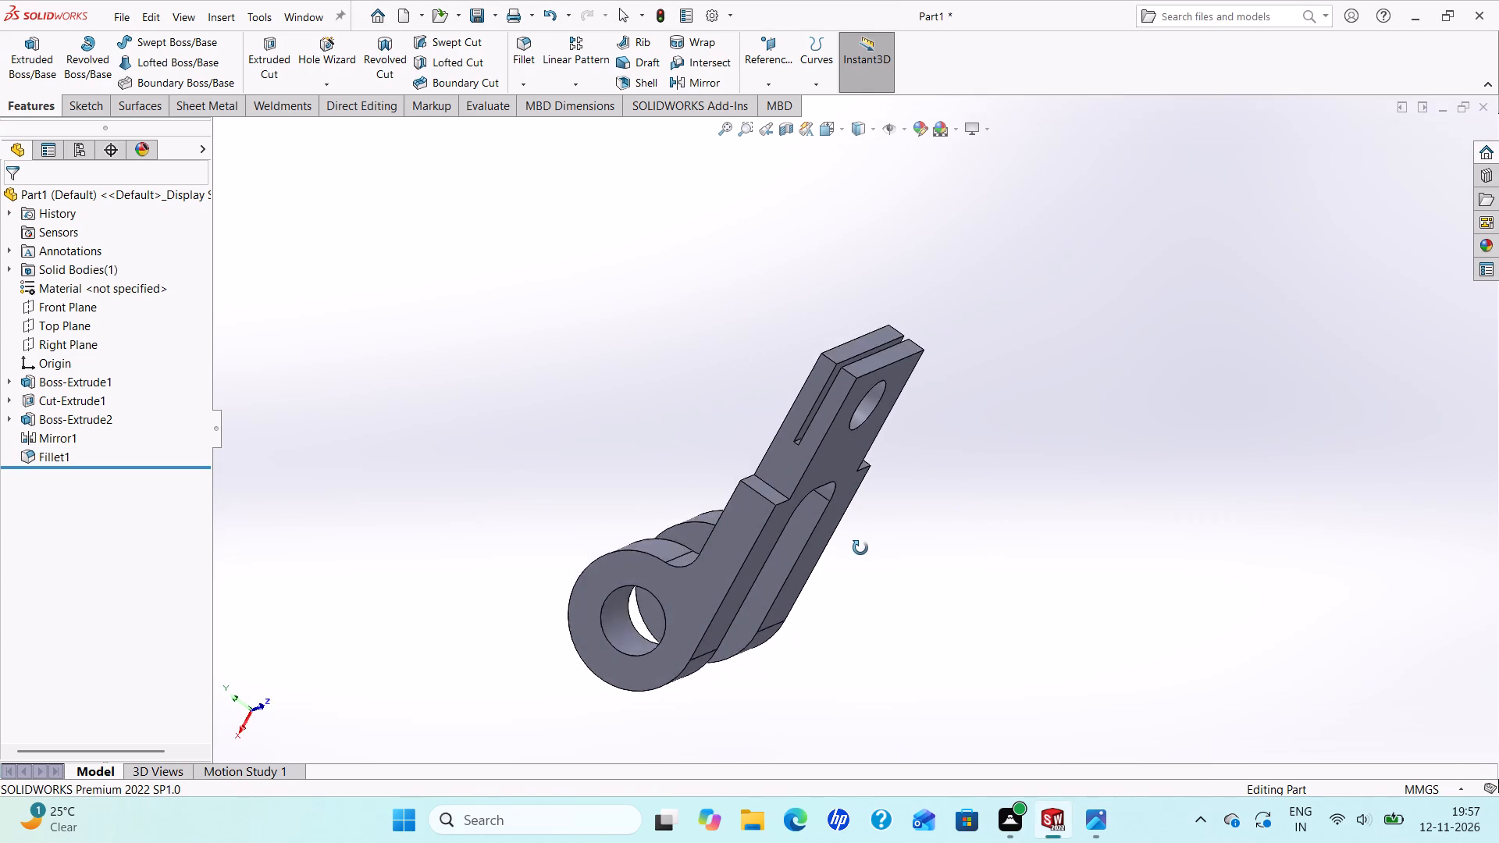
{"action": "middle_click_drag", "start_coordinate": [860, 548], "coordinate": [860, 550]}
{"action": "scroll", "coordinate": [860, 550], "scroll_direction": "up", "scroll_amount": 3}
{"action": "middle_click_drag", "start_coordinate": [805, 494], "coordinate": [893, 620]}
{"action": "scroll", "coordinate": [805, 494], "scroll_direction": "down", "scroll_amount": 1}
{"action": "scroll", "coordinate": [896, 609], "scroll_direction": "down", "scroll_amount": 2}
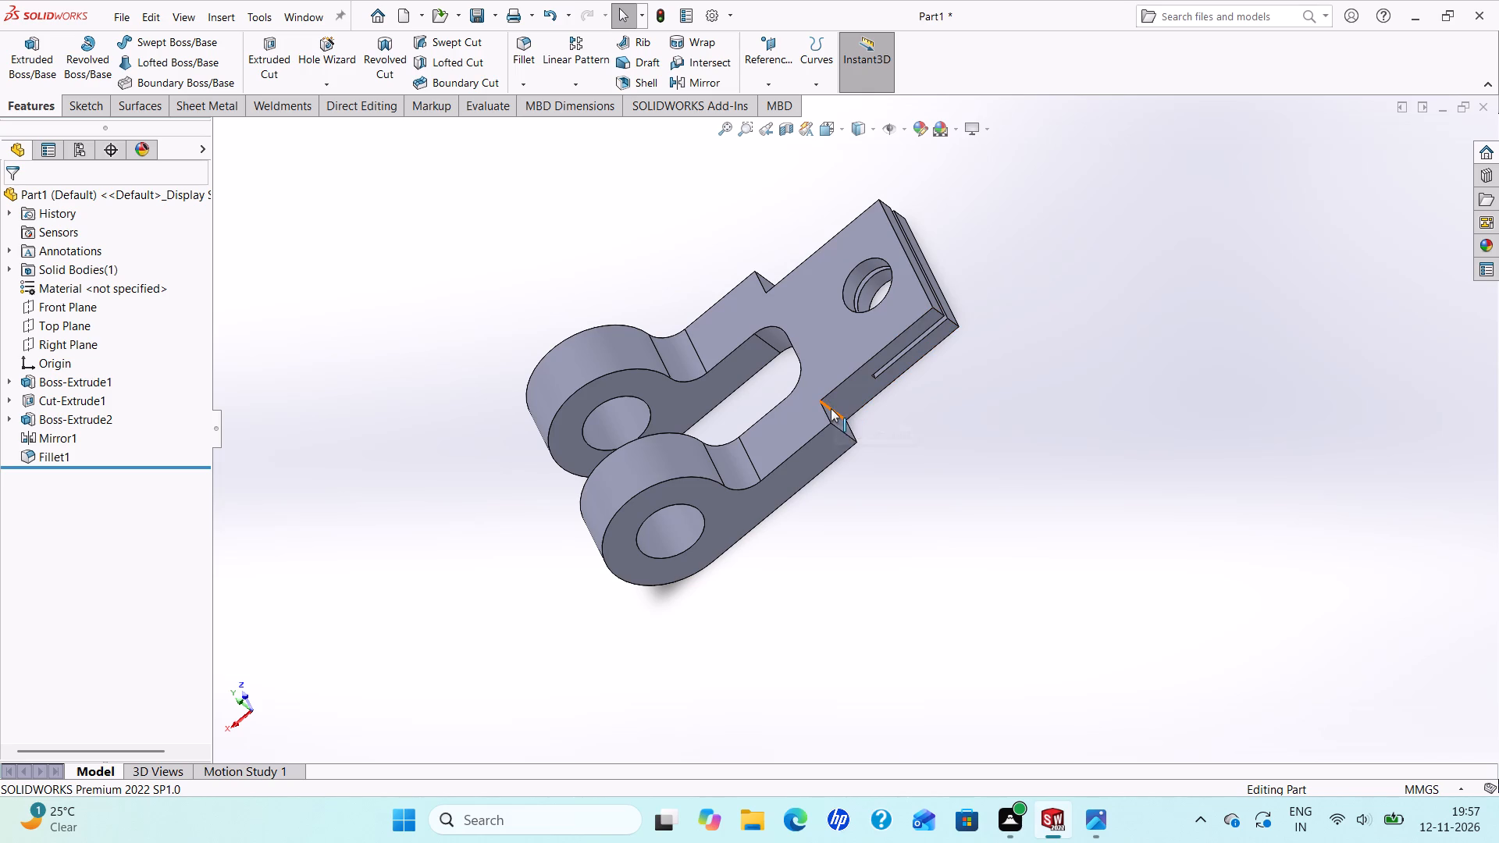
Fillet the two inside corner edges where the shank meets the outer shoulders of the fork arms with a 12 mm radius.
{"action": "left_click", "coordinate": [522, 62]}
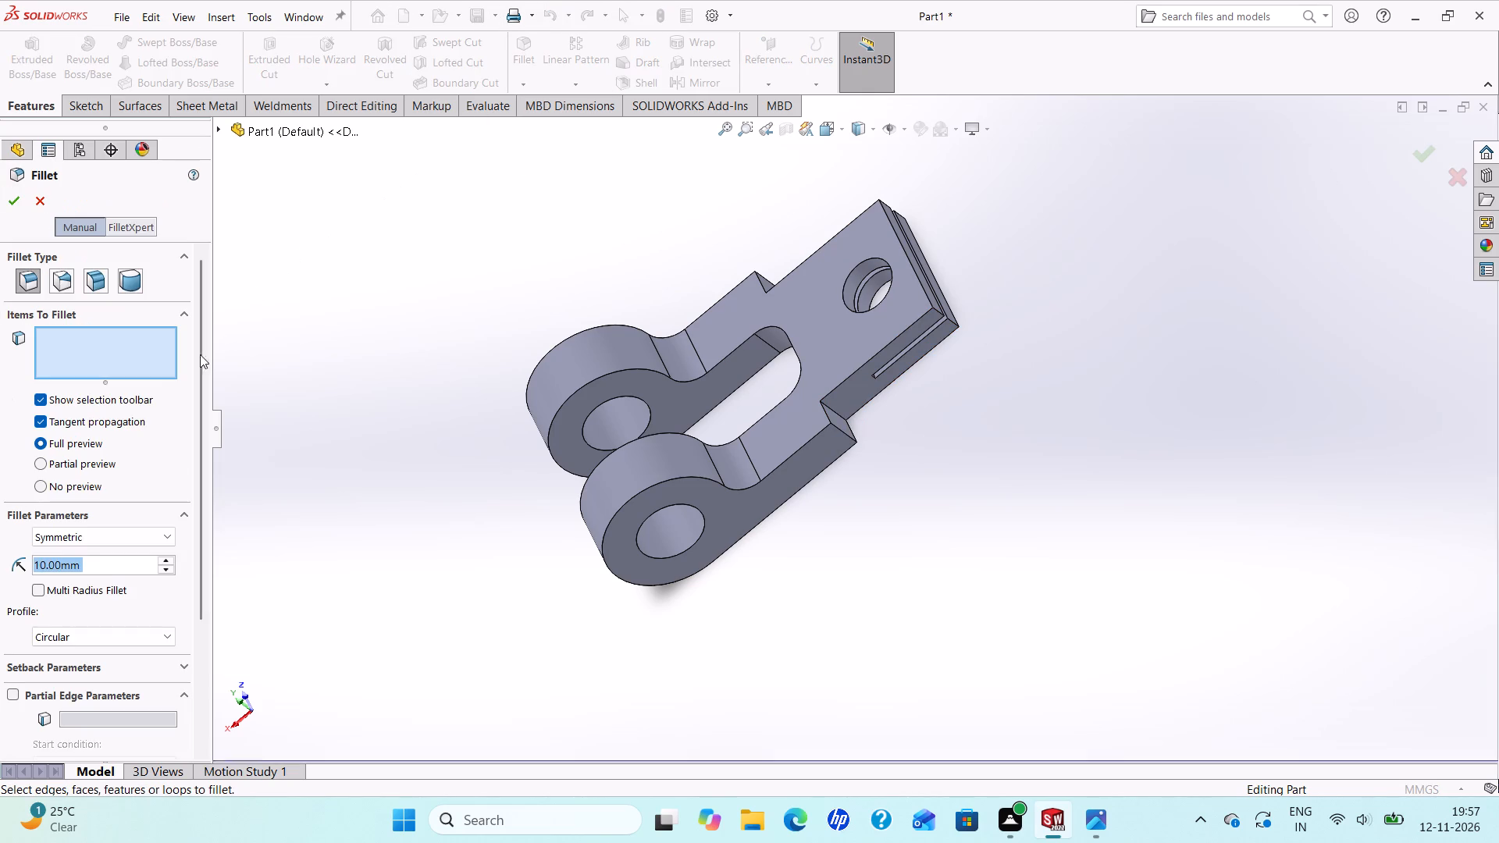
{"action": "key", "text": "1"}
{"action": "key", "text": "2"}
{"action": "key", "text": "Return"}
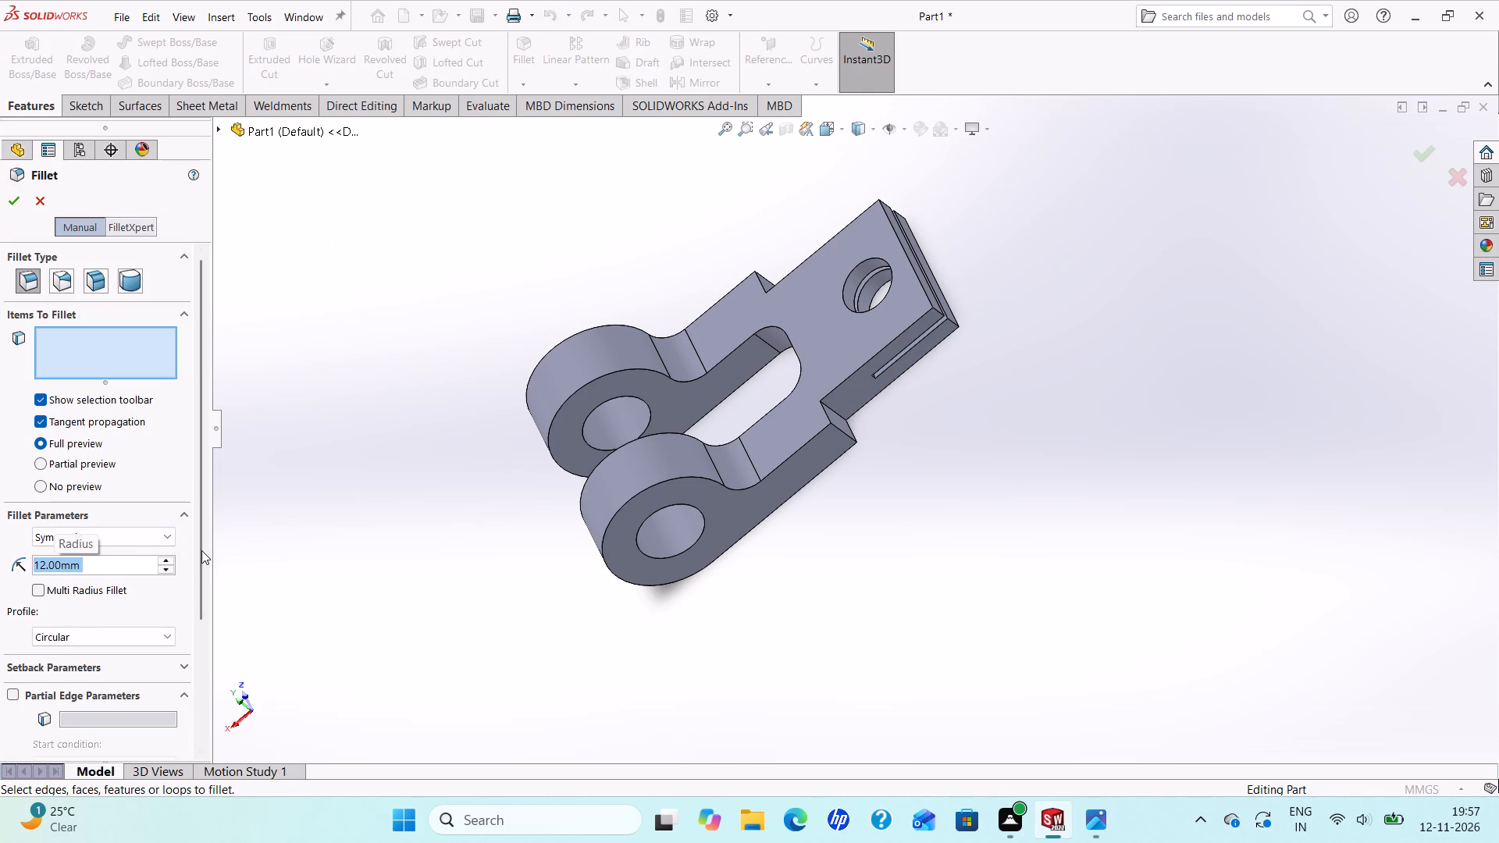
{"action": "scroll", "coordinate": [938, 369], "scroll_direction": "down", "scroll_amount": 4}
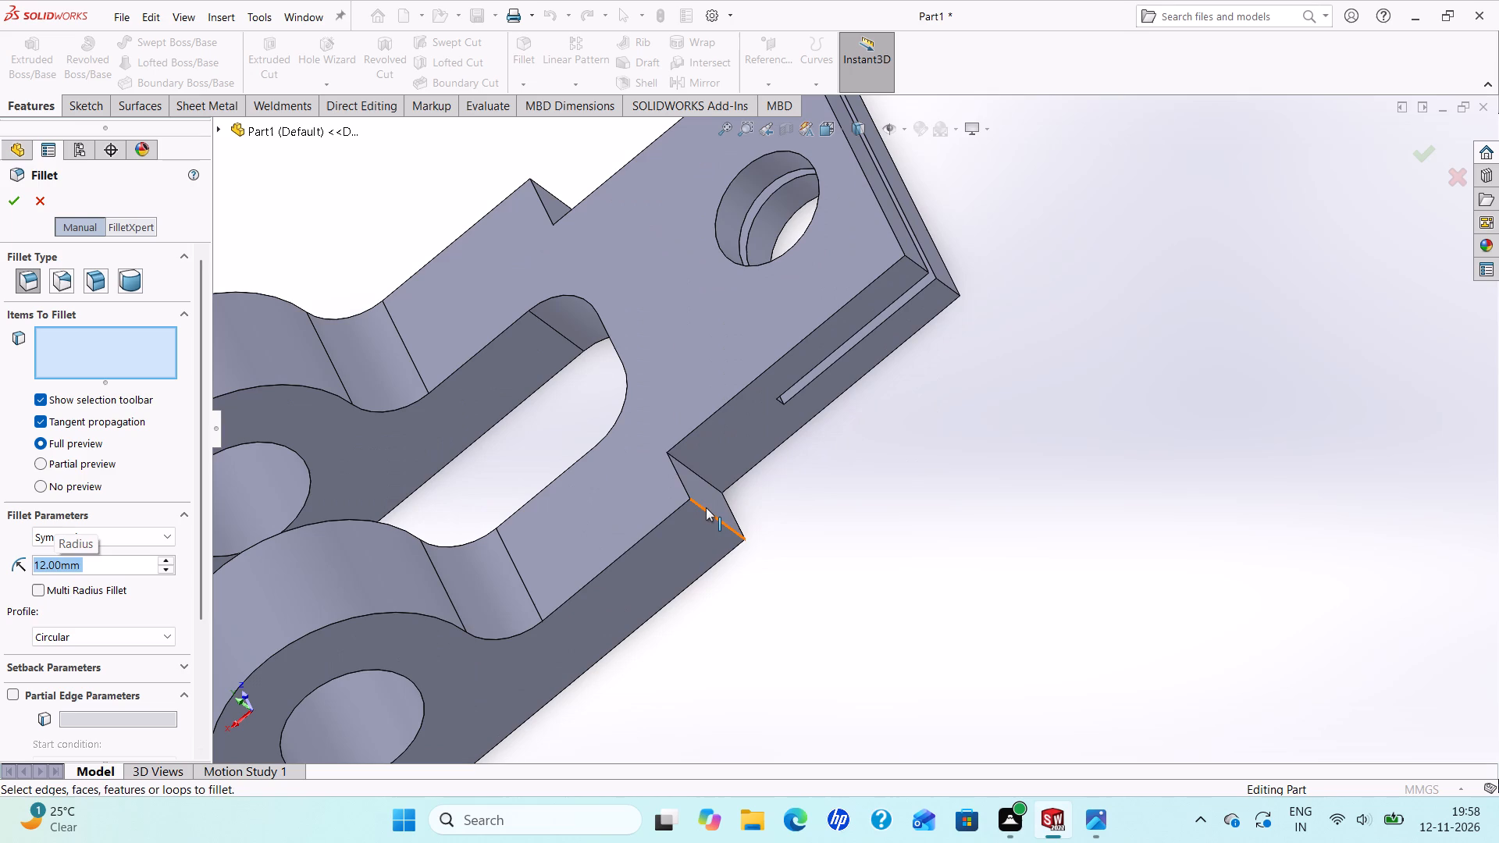
{"action": "left_click", "coordinate": [706, 507]}
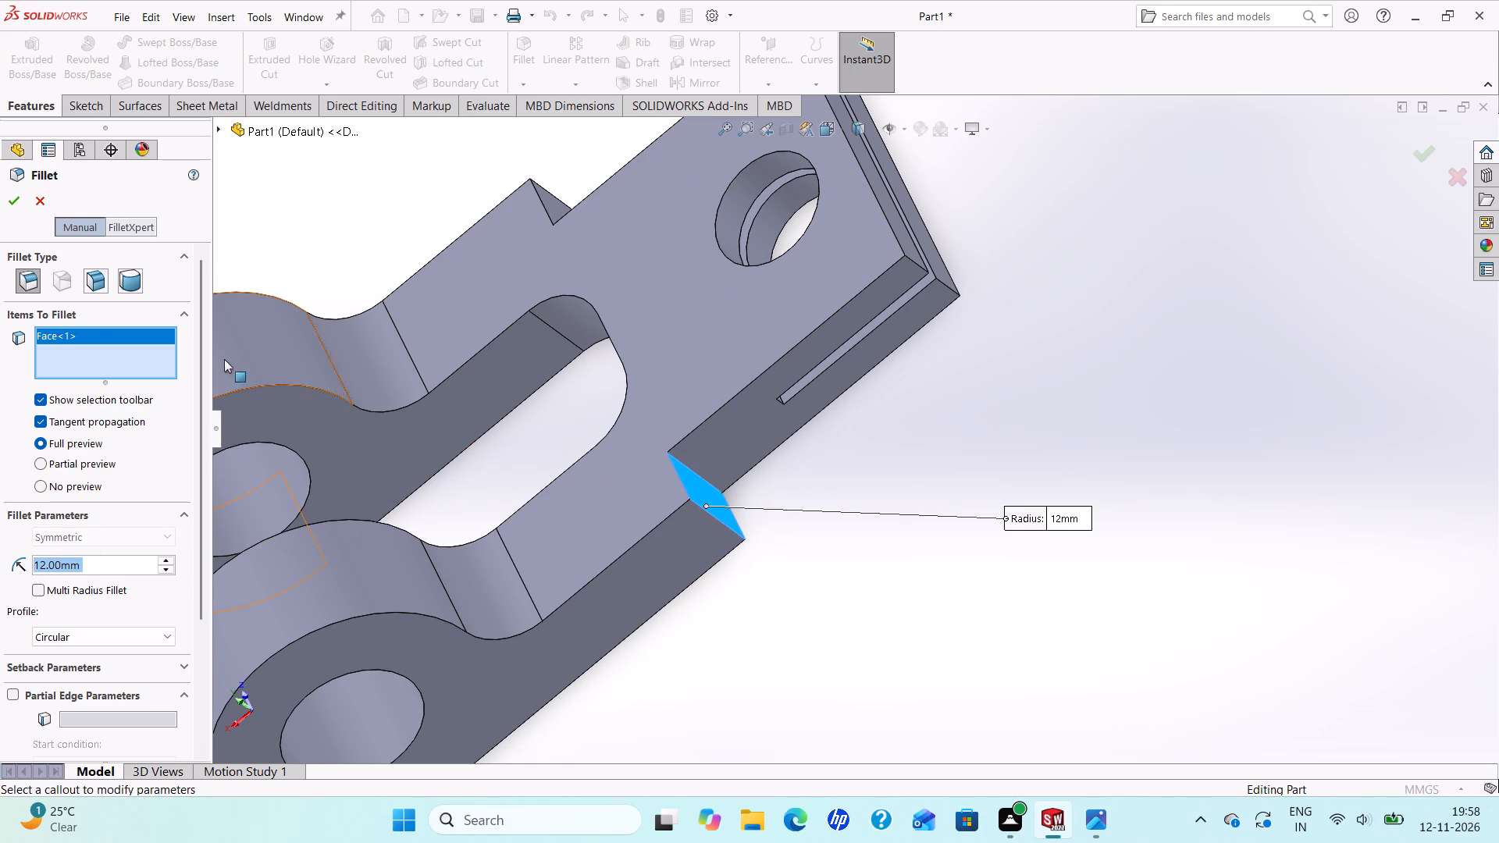
{"action": "right_click", "coordinate": [63, 331]}
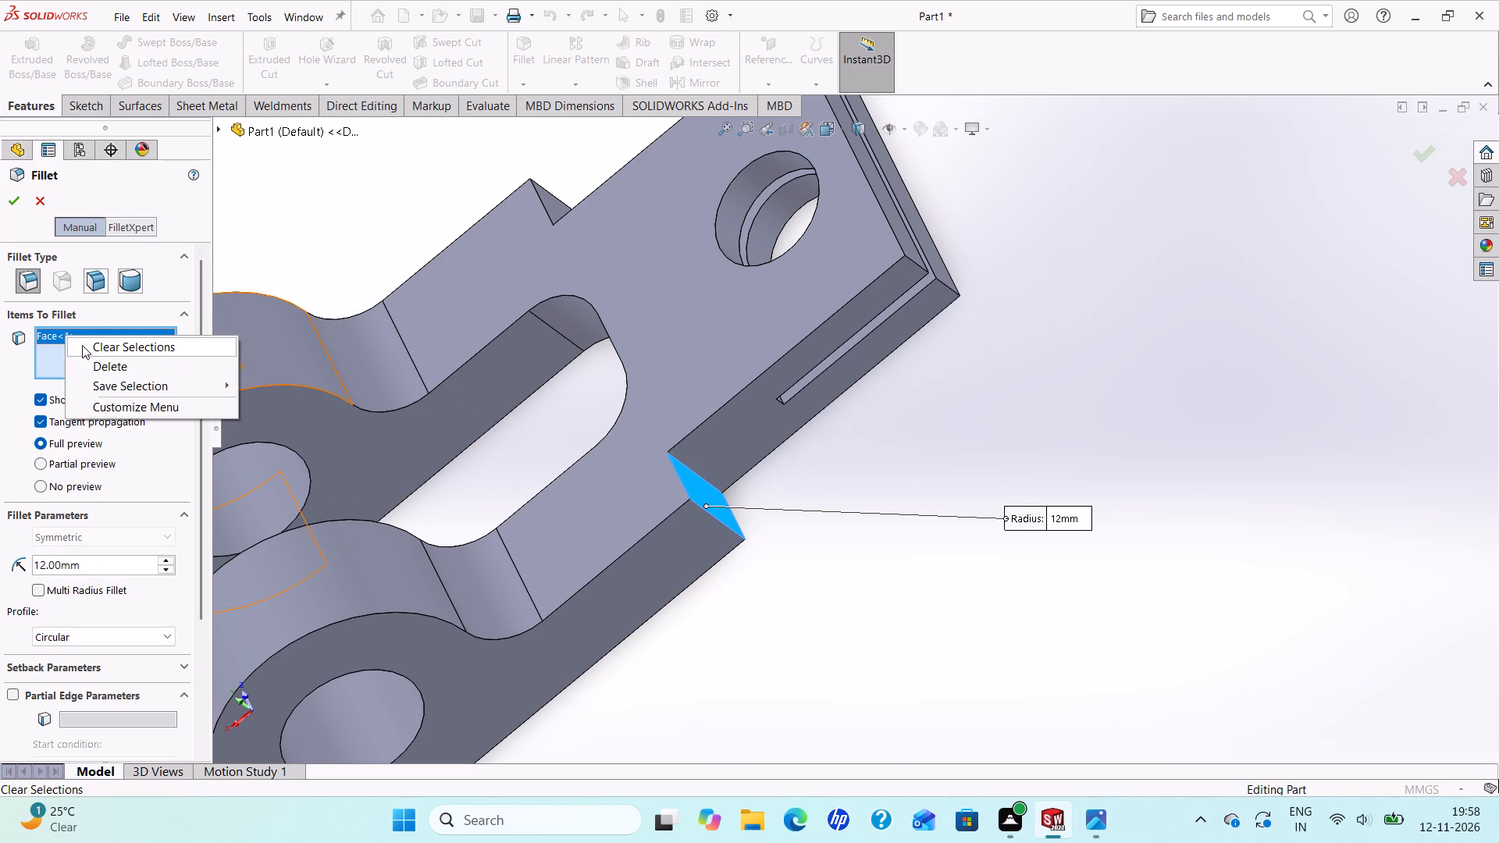
{"action": "left_click", "coordinate": [102, 370]}
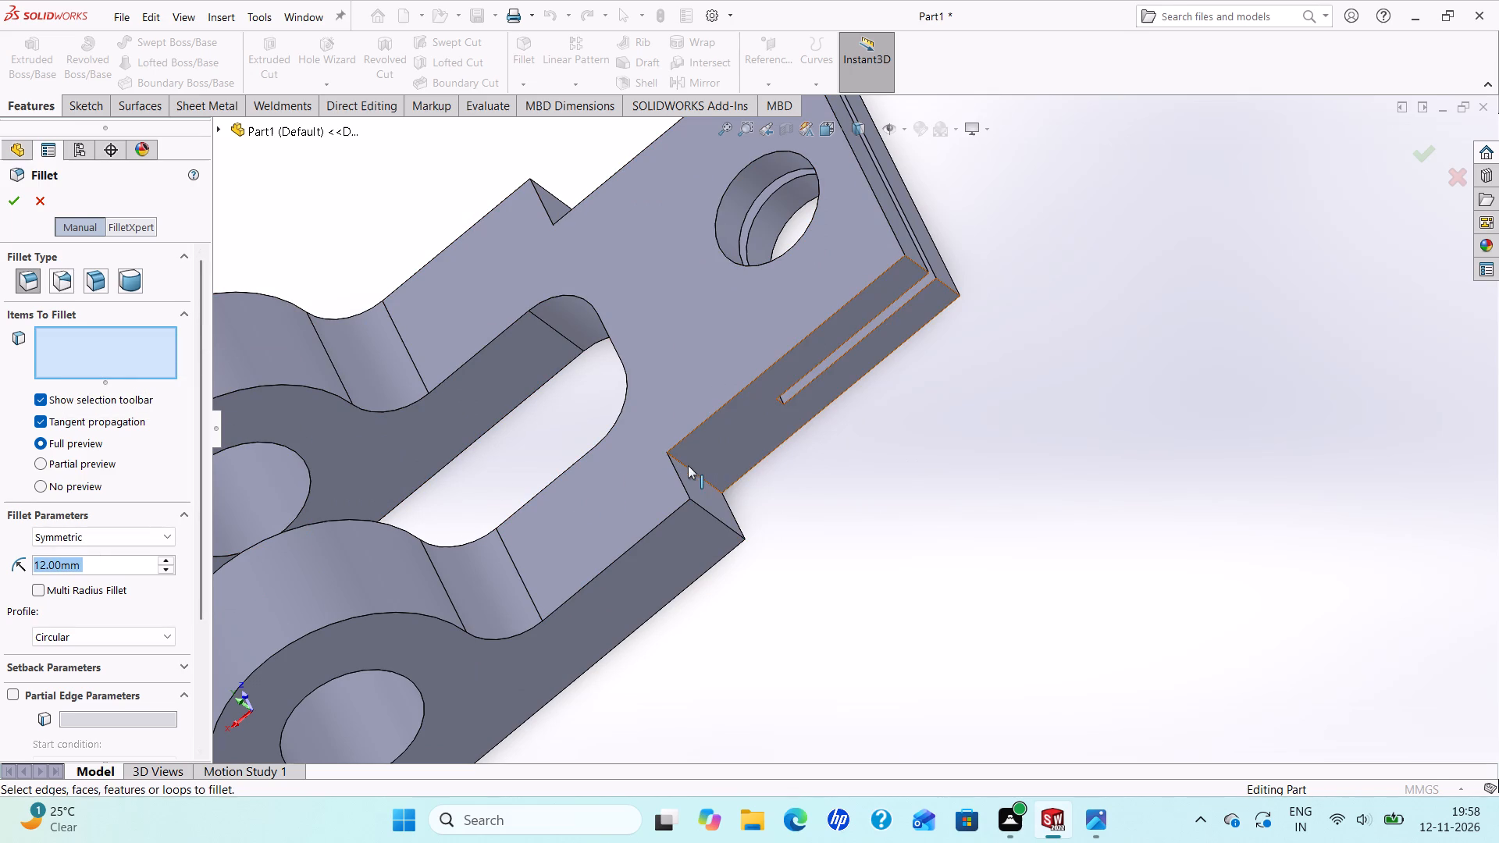
{"action": "left_click", "coordinate": [685, 466]}
{"action": "scroll", "coordinate": [676, 468], "scroll_direction": "up", "scroll_amount": 4}
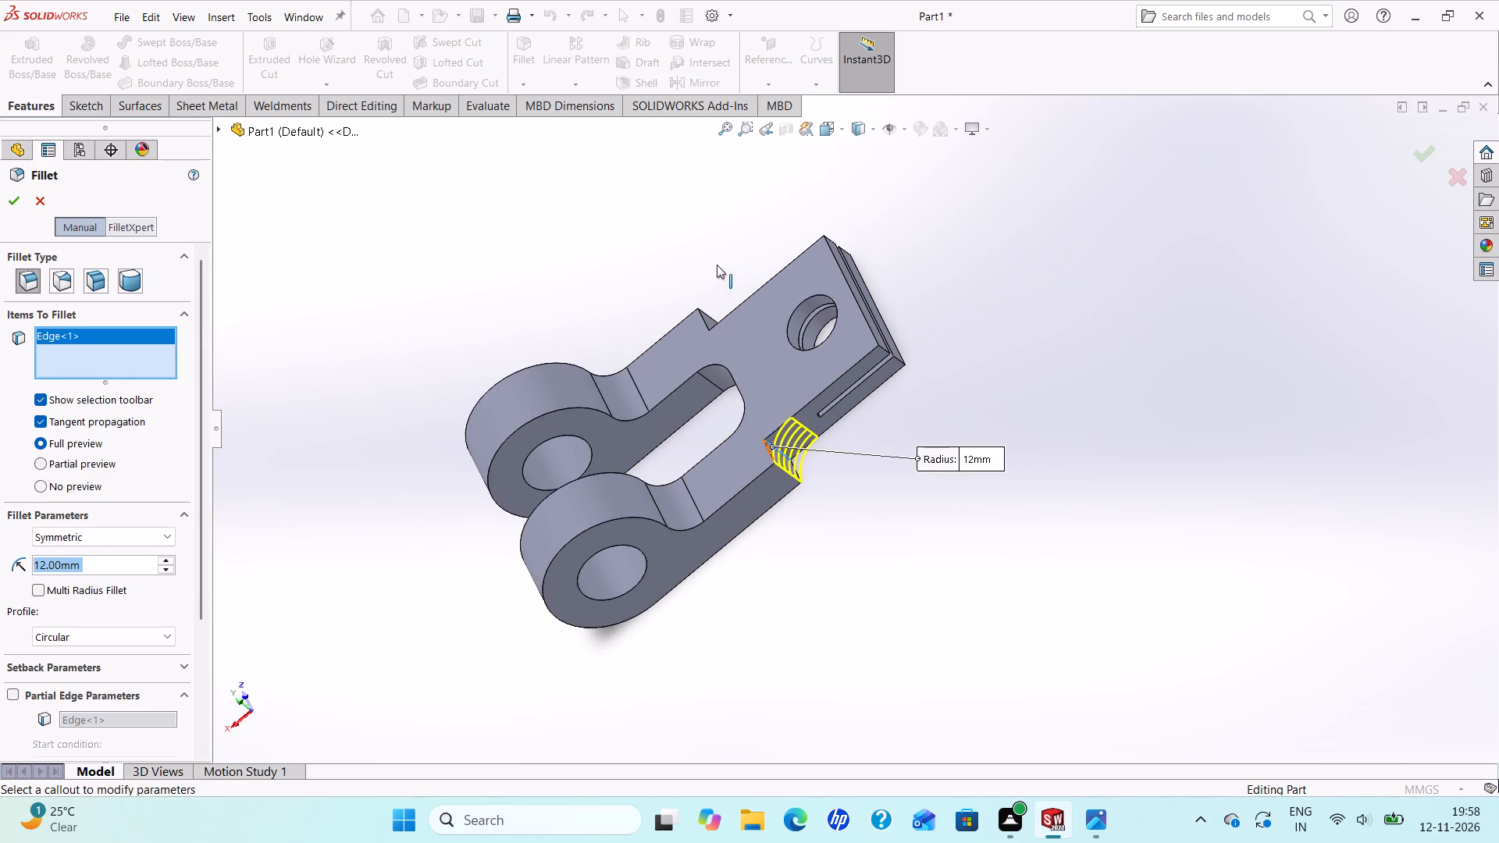
{"action": "scroll", "coordinate": [717, 260], "scroll_direction": "down", "scroll_amount": 2}
{"action": "middle_click_drag", "start_coordinate": [643, 274], "coordinate": [814, 566]}
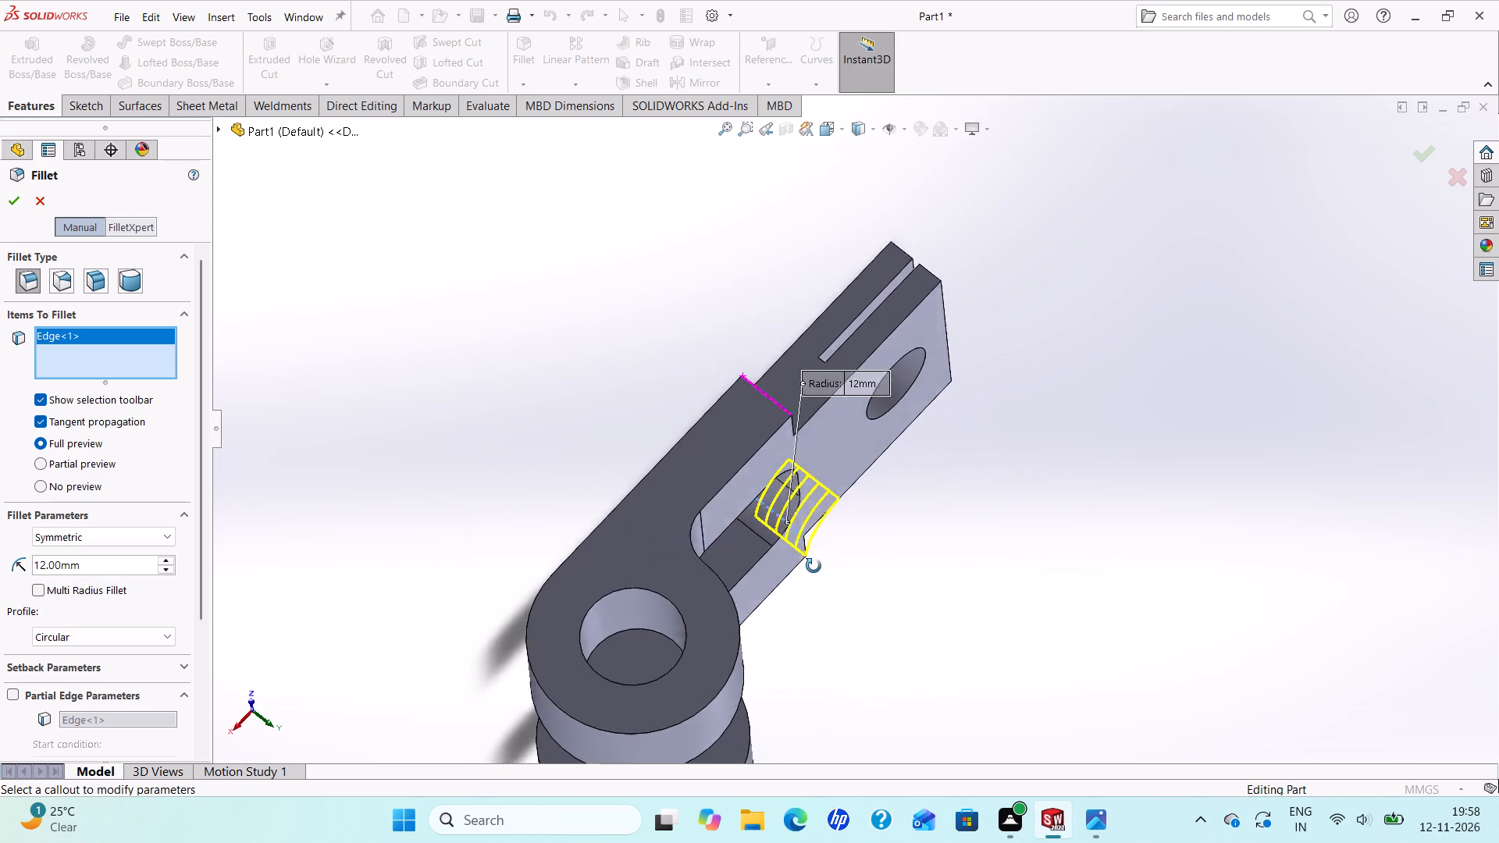
{"action": "middle_click_drag", "start_coordinate": [814, 566], "coordinate": [665, 543]}
{"action": "scroll", "coordinate": [696, 497], "scroll_direction": "down", "scroll_amount": 2}
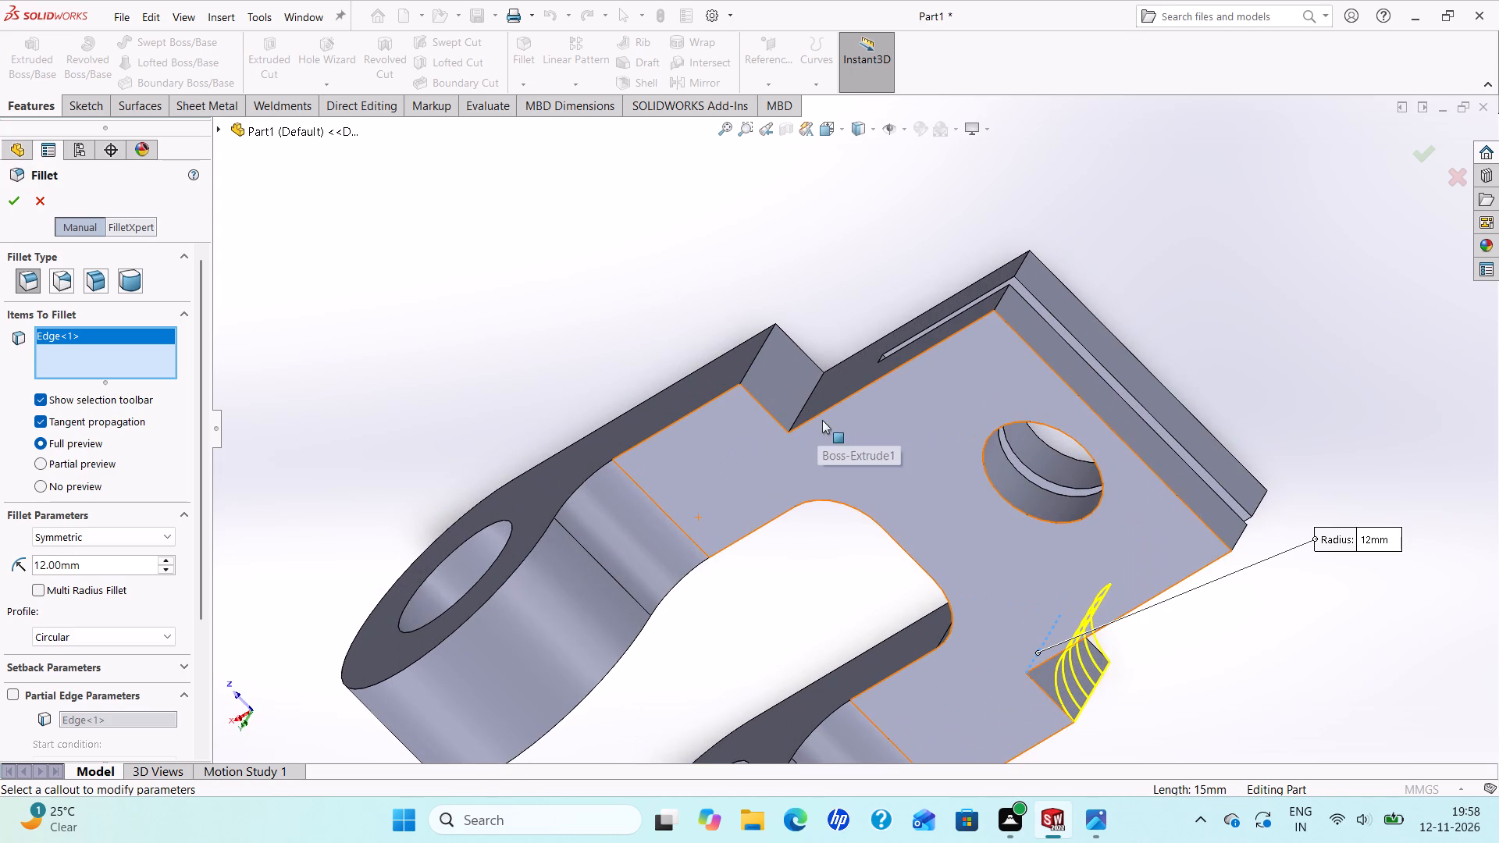
{"action": "left_click", "coordinate": [808, 400]}
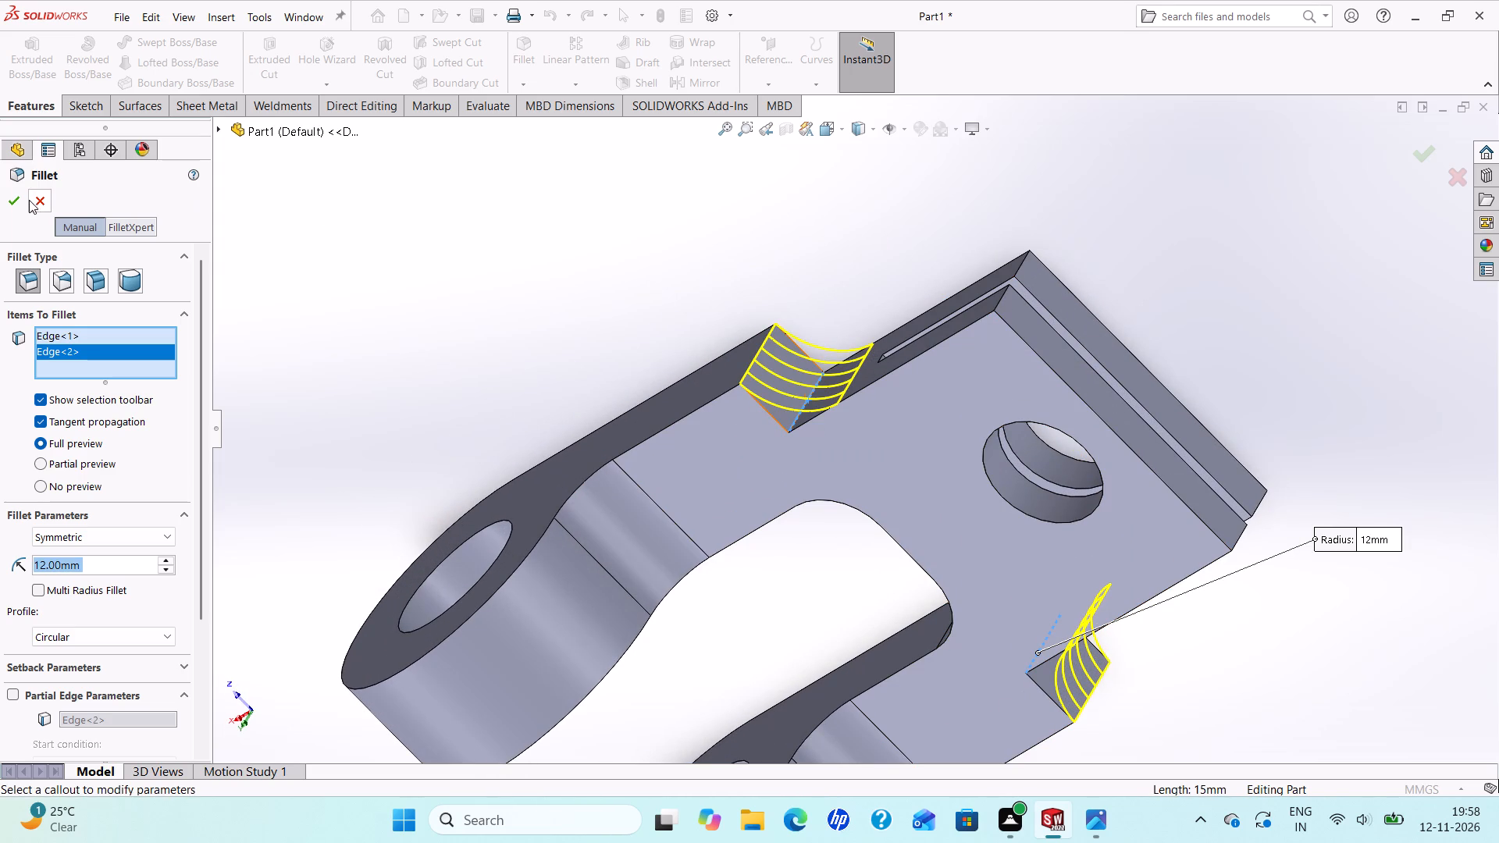
{"action": "left_click", "coordinate": [20, 202]}
Inspect the shoulder fillets from several sides and compare them with the reference drawing's views.
{"action": "scroll", "coordinate": [502, 339], "scroll_direction": "up", "scroll_amount": 3}
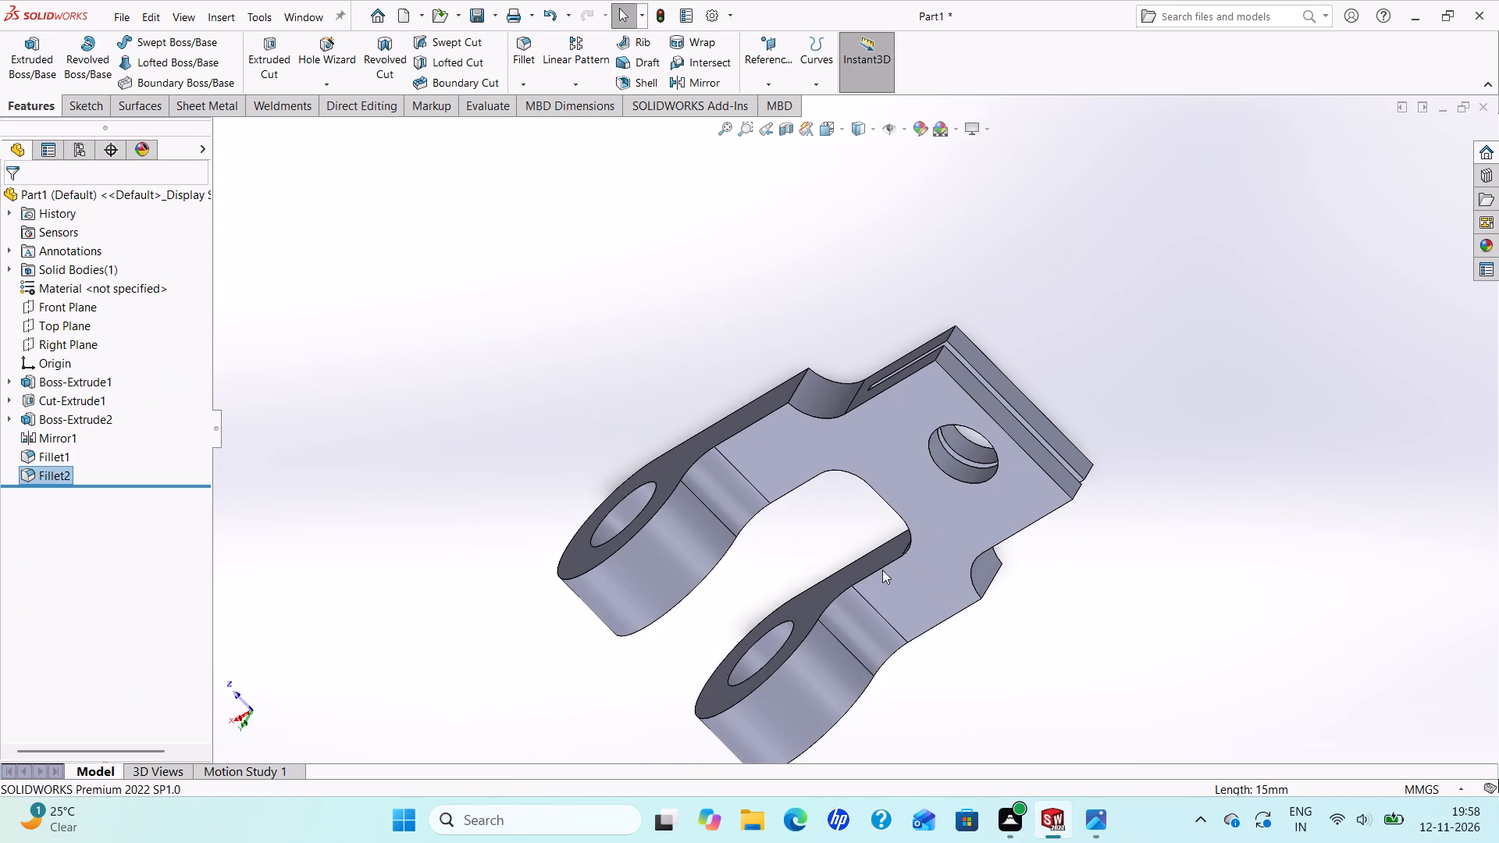
{"action": "middle_click_drag", "start_coordinate": [882, 569], "coordinate": [843, 144]}
{"action": "scroll", "coordinate": [847, 326], "scroll_direction": "down", "scroll_amount": 2}
{"action": "scroll", "coordinate": [891, 493], "scroll_direction": "up", "scroll_amount": 4}
{"action": "scroll", "coordinate": [909, 514], "scroll_direction": "down", "scroll_amount": 1}
{"action": "middle_click_drag", "start_coordinate": [910, 514], "coordinate": [911, 514]}
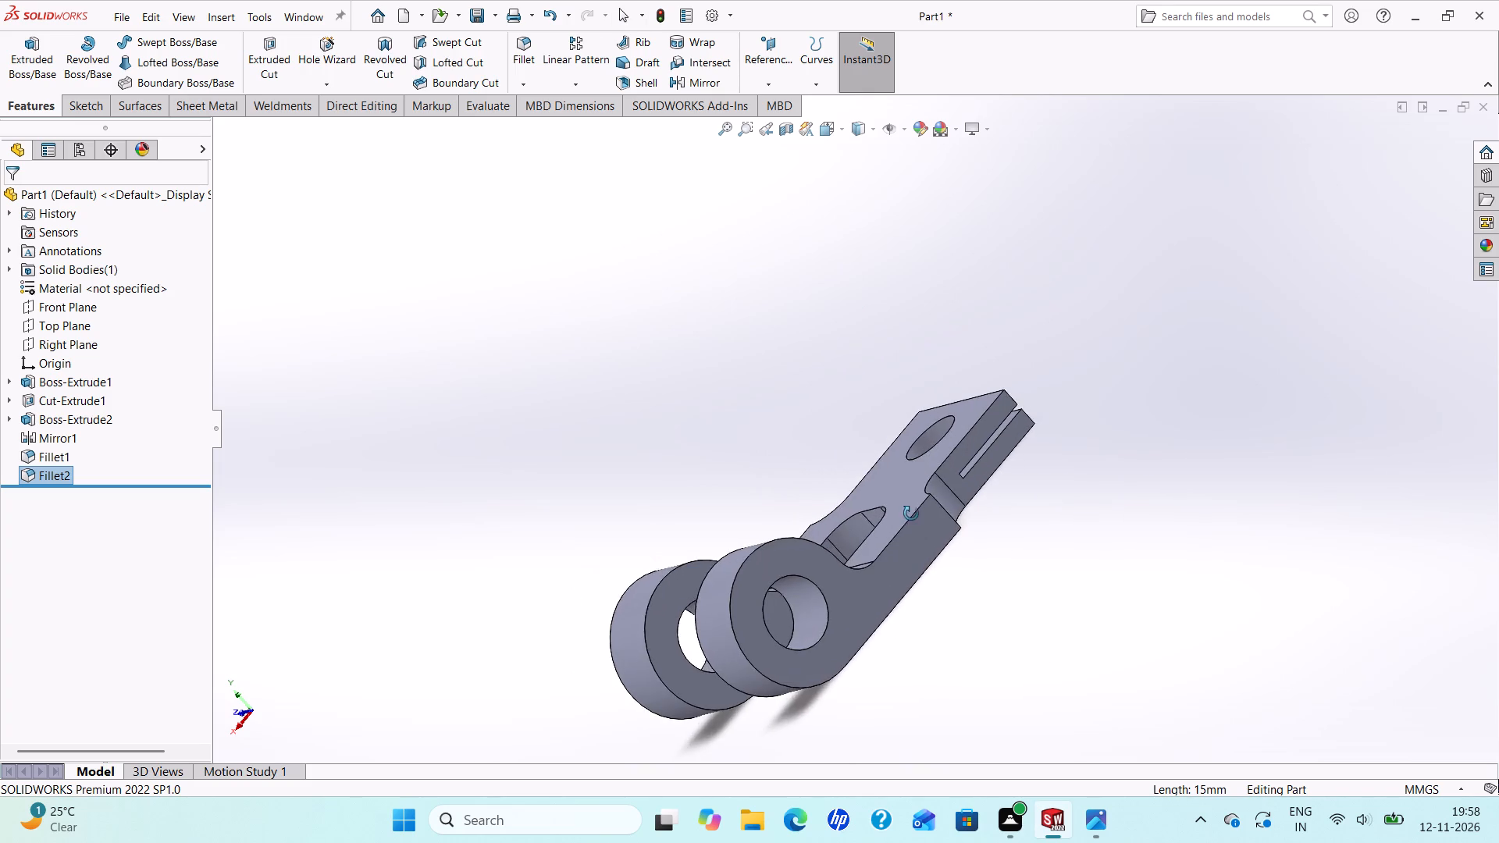
{"action": "middle_click_drag", "start_coordinate": [911, 514], "coordinate": [945, 620]}
{"action": "scroll", "coordinate": [945, 621], "scroll_direction": "up", "scroll_amount": 2}
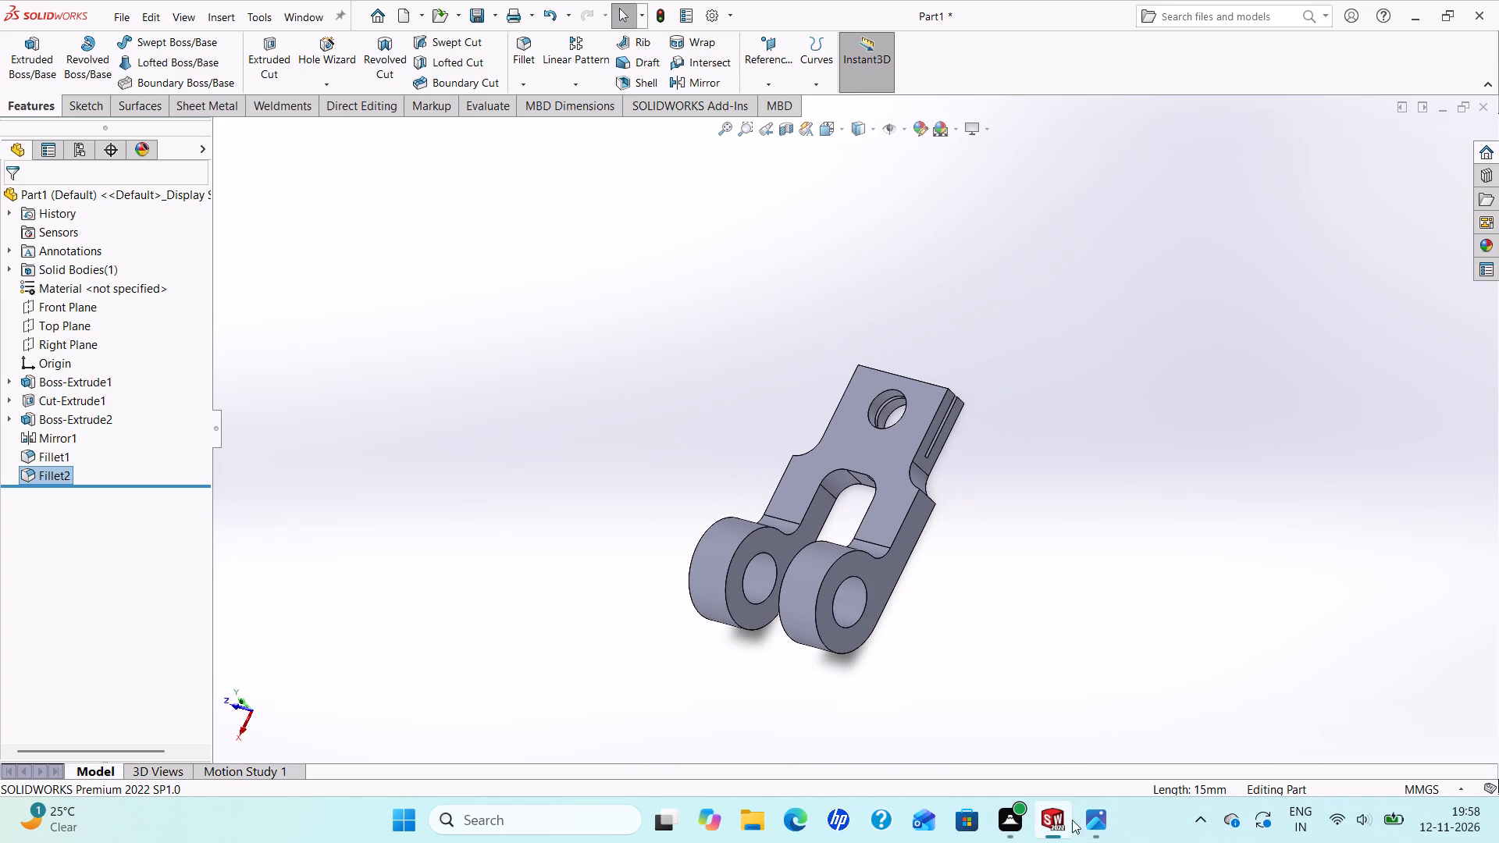
{"action": "left_click", "coordinate": [1088, 830]}
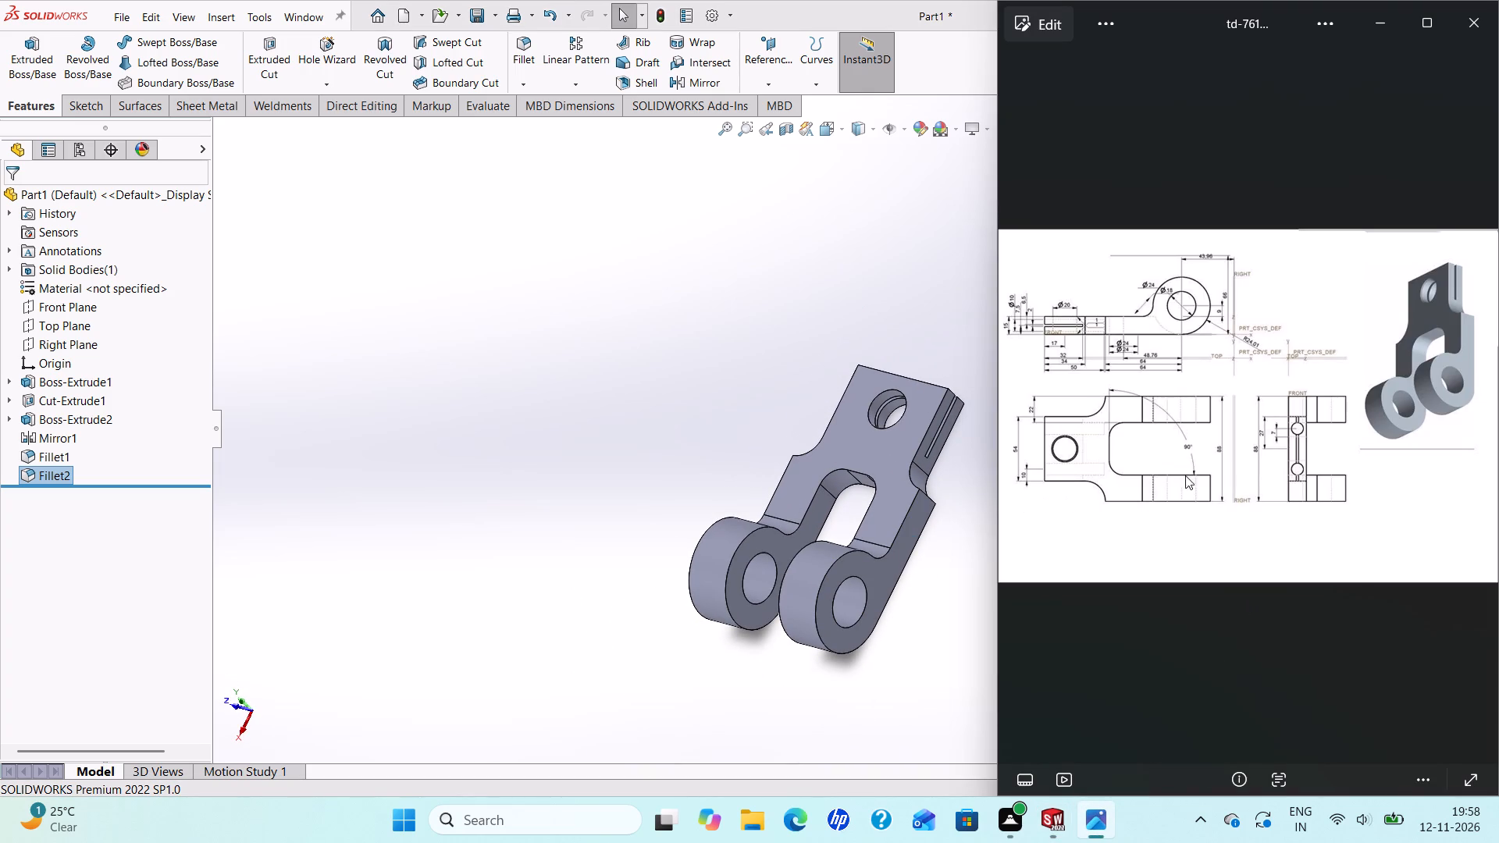
{"action": "left_click", "coordinate": [913, 529]}
{"action": "key", "text": "Escape"}
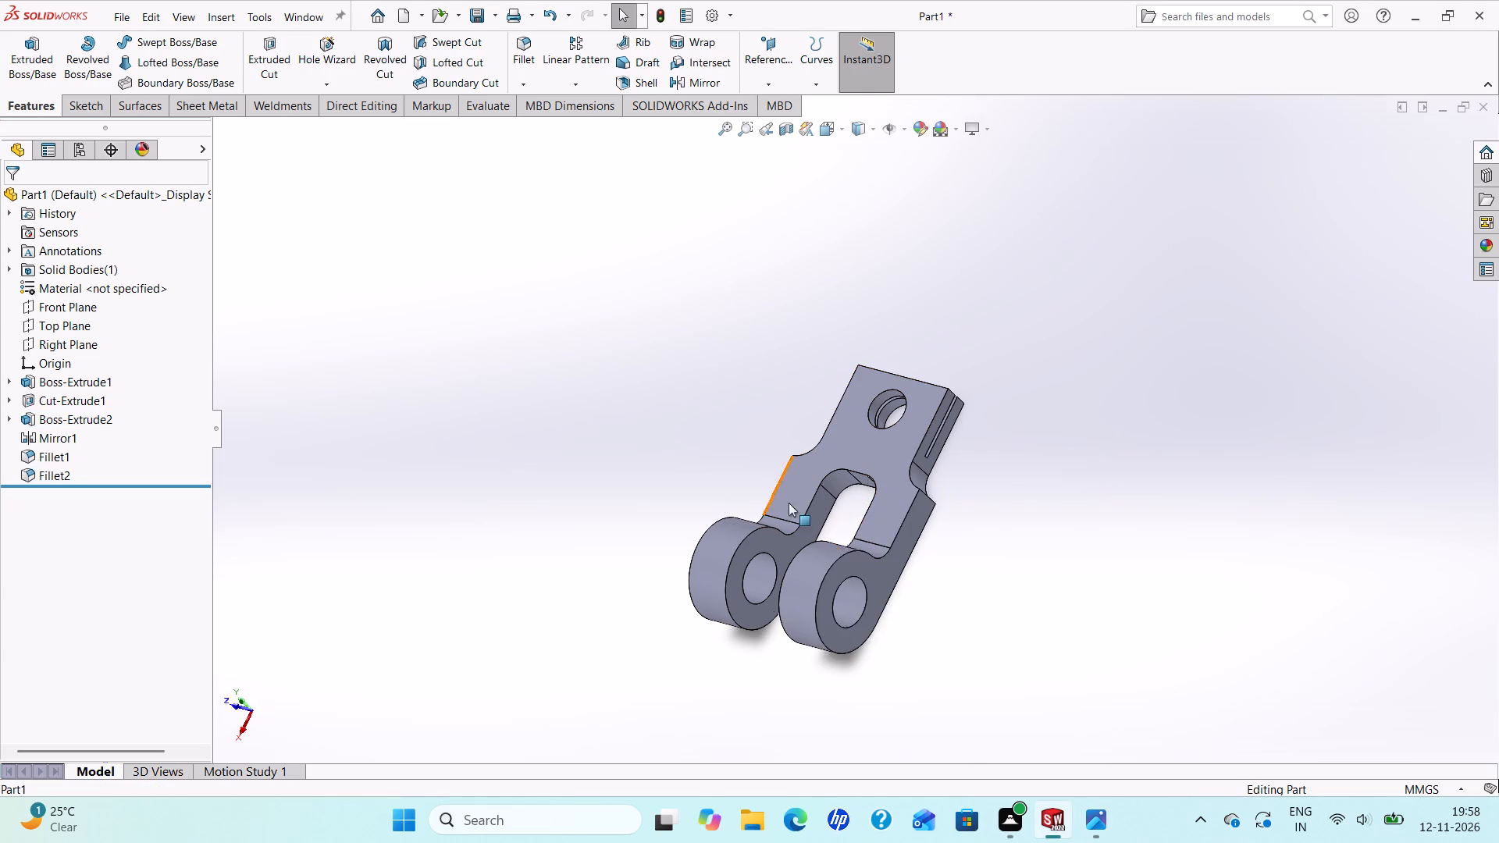
Examine the fork arms, slotted shank and fillets from other angles and compare the overall shape with the reference isometric view.
{"action": "scroll", "coordinate": [841, 535], "scroll_direction": "up", "scroll_amount": 1}
{"action": "middle_click_drag", "start_coordinate": [955, 506], "coordinate": [513, 478]}
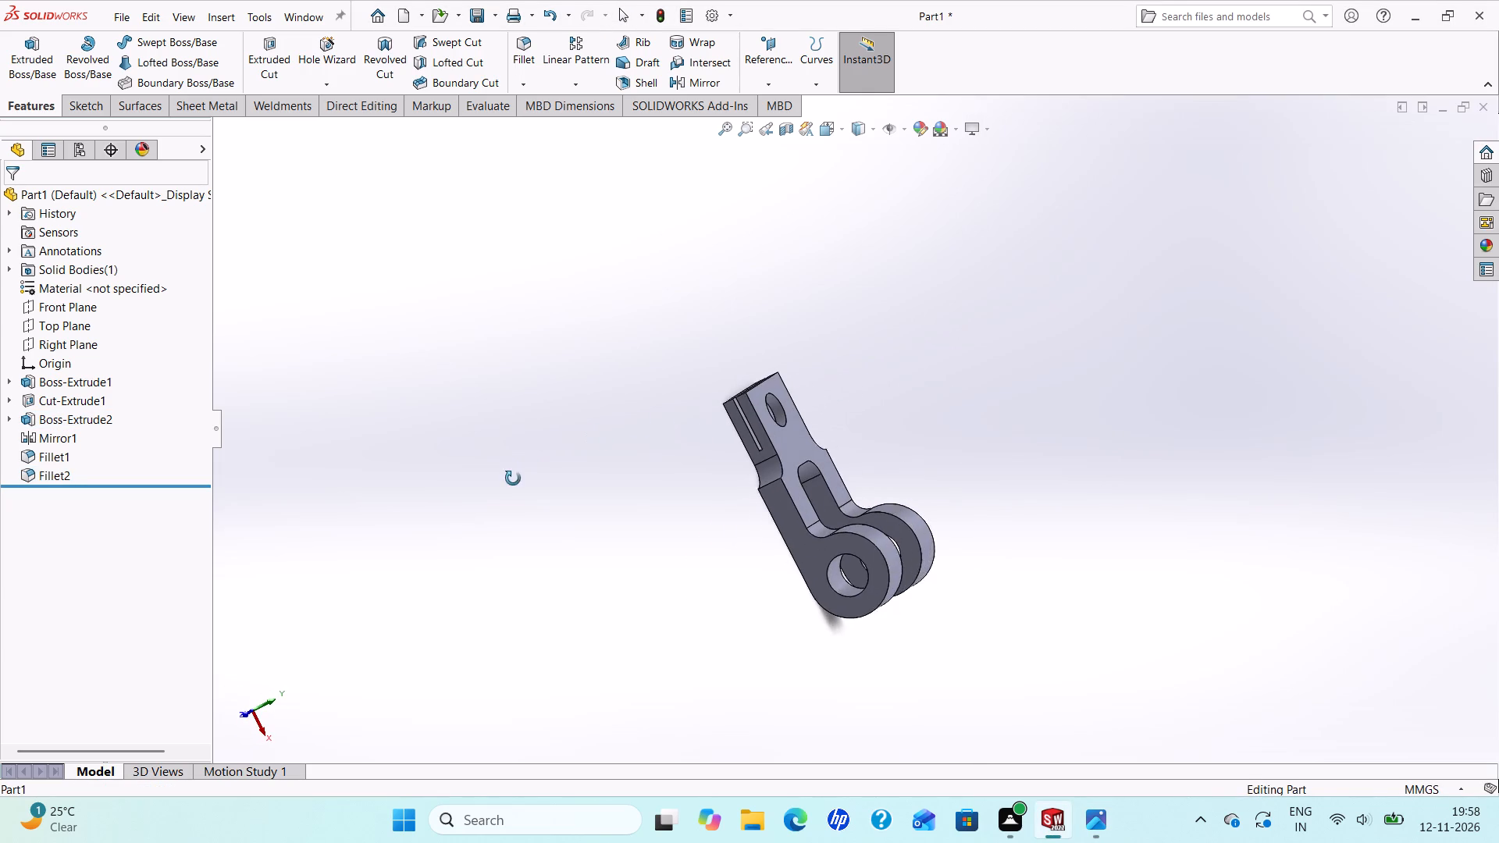
{"action": "middle_click_drag", "start_coordinate": [513, 478], "coordinate": [512, 479]}
{"action": "scroll", "coordinate": [772, 485], "scroll_direction": "down", "scroll_amount": 2}
{"action": "scroll", "coordinate": [699, 503], "scroll_direction": "up", "scroll_amount": 1}
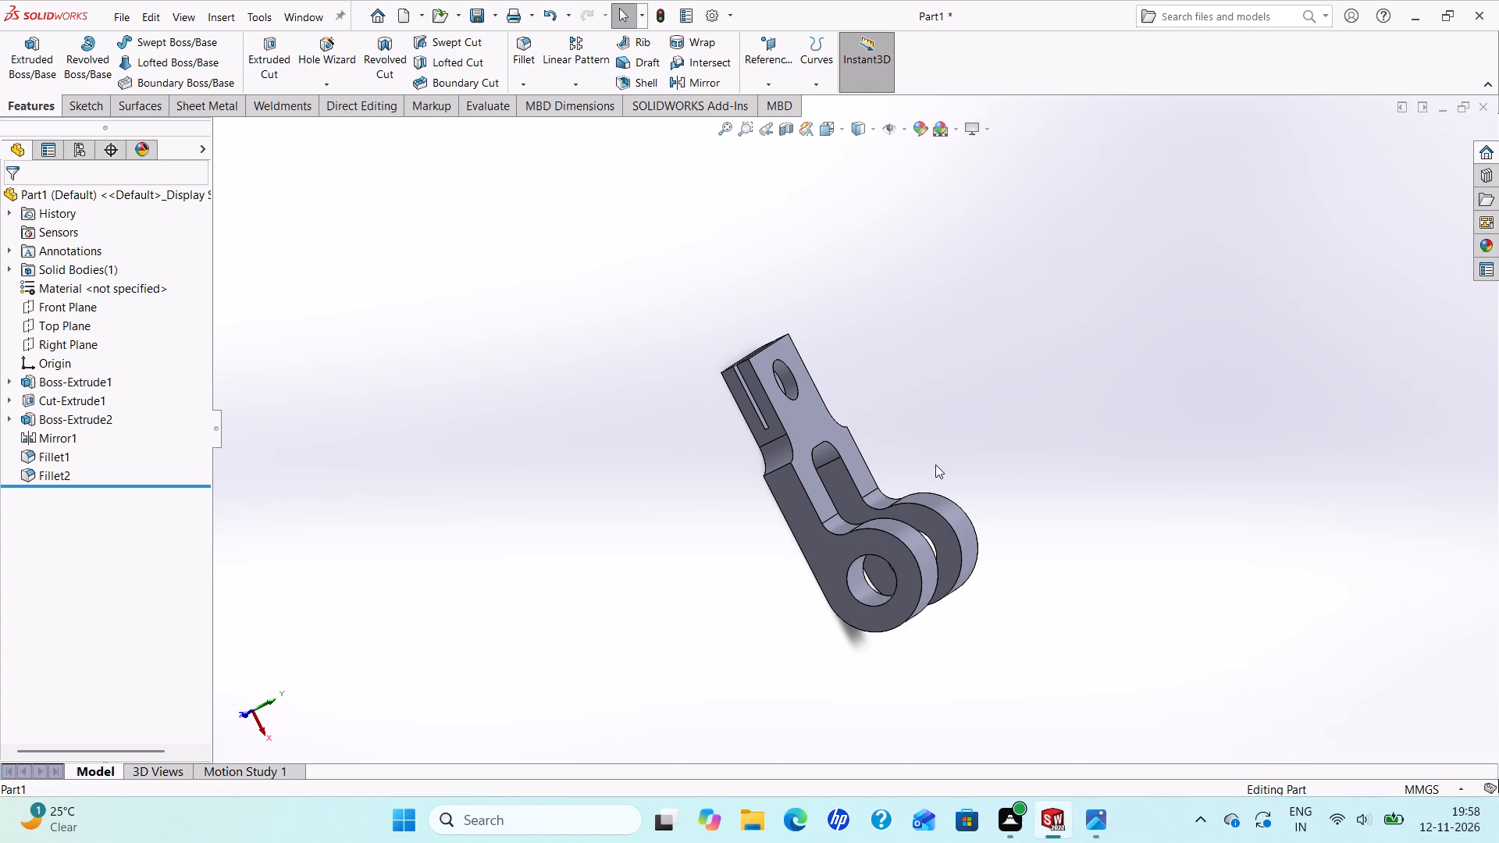
{"action": "middle_click_drag", "start_coordinate": [915, 479], "coordinate": [735, 687]}
{"action": "scroll", "coordinate": [785, 656], "scroll_direction": "up", "scroll_amount": 2}
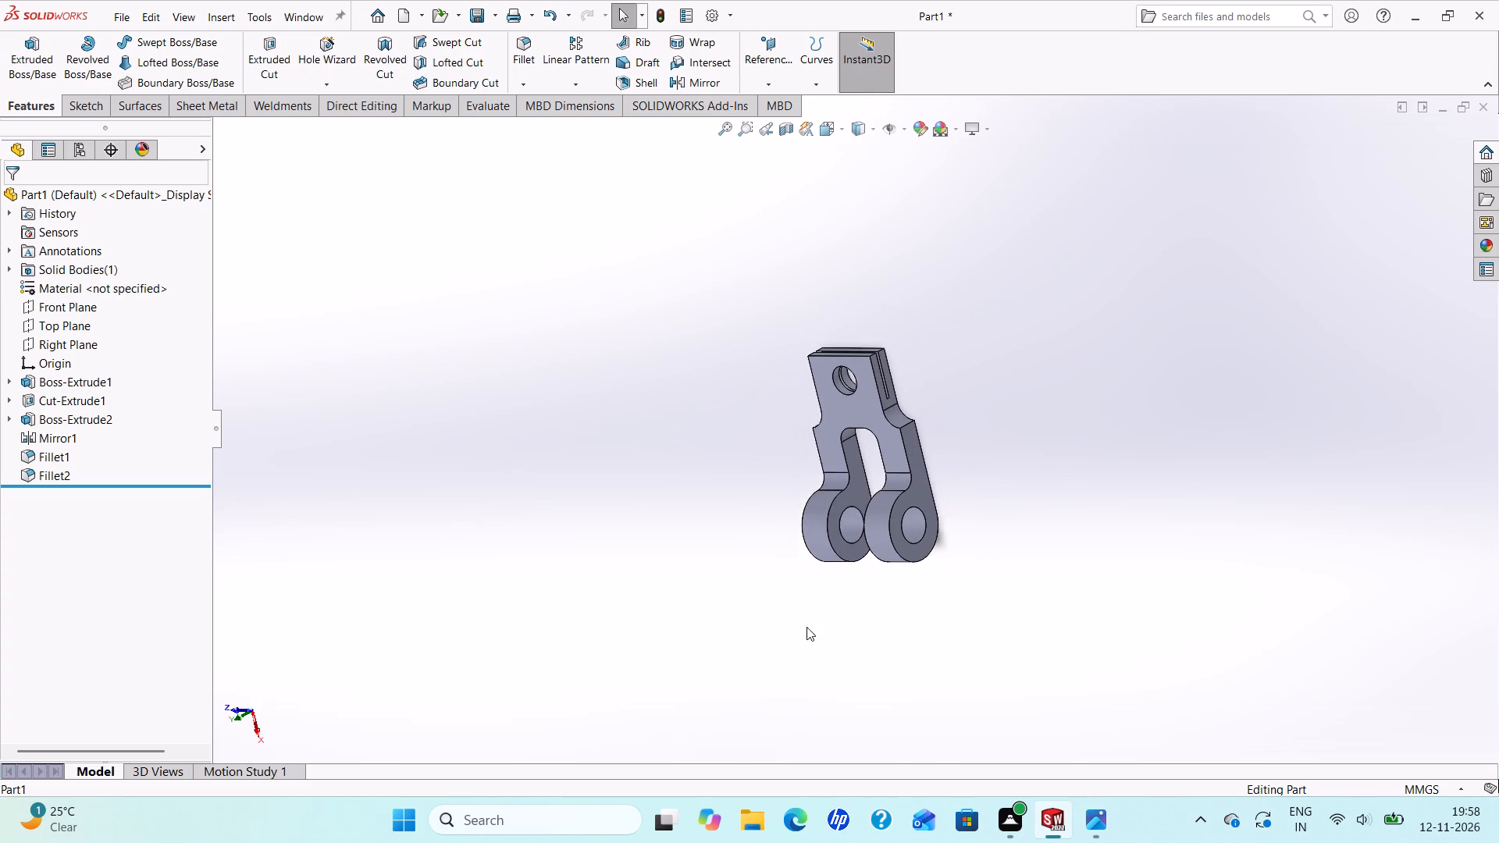
{"action": "scroll", "coordinate": [829, 613], "scroll_direction": "down", "scroll_amount": 2}
{"action": "scroll", "coordinate": [955, 478], "scroll_direction": "up", "scroll_amount": 1}
{"action": "scroll", "coordinate": [983, 354], "scroll_direction": "down", "scroll_amount": 2}
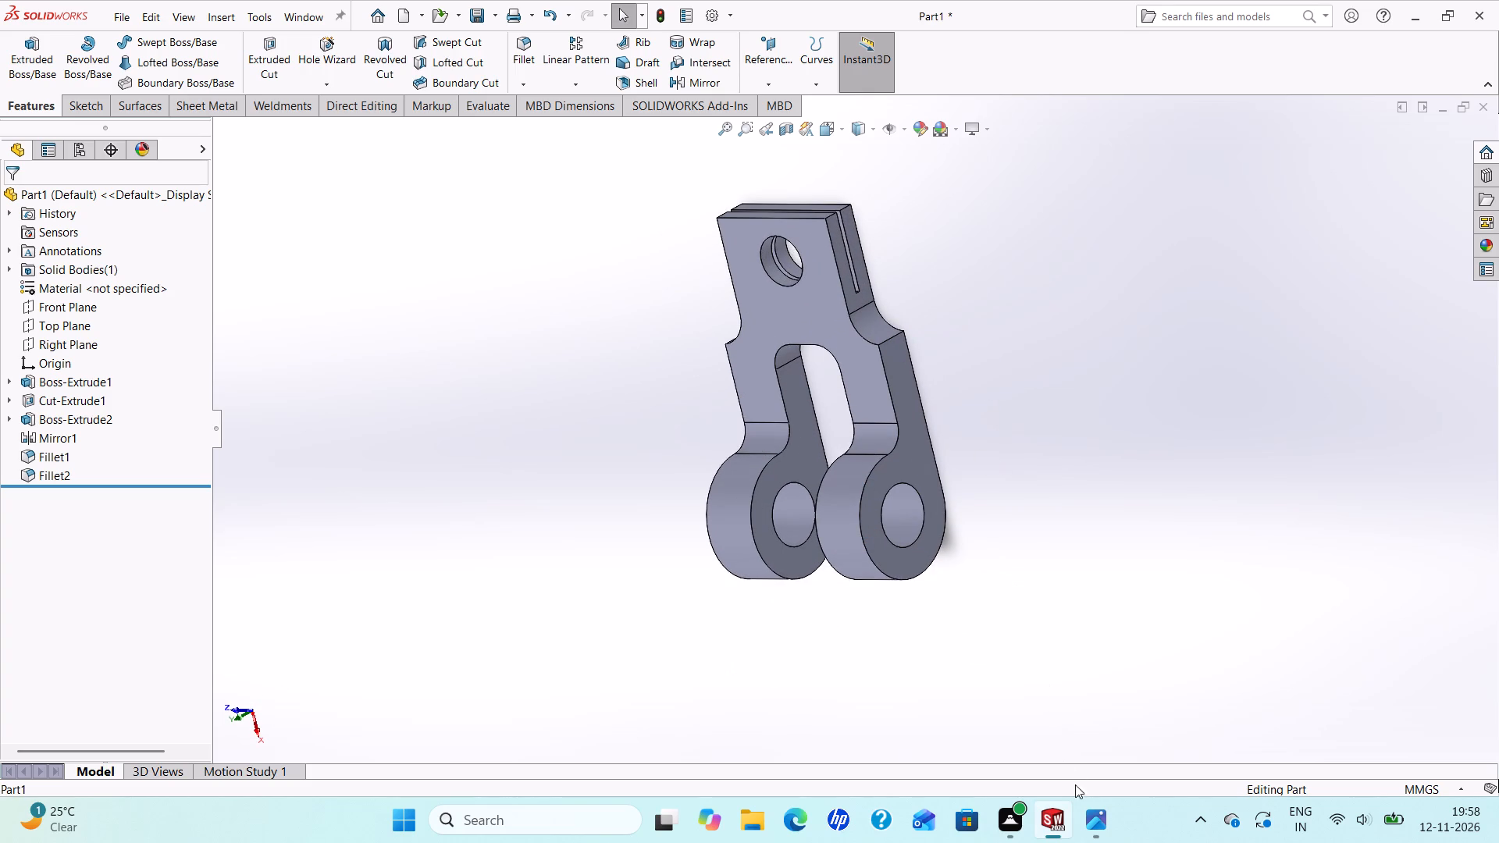
{"action": "left_click", "coordinate": [1095, 821]}
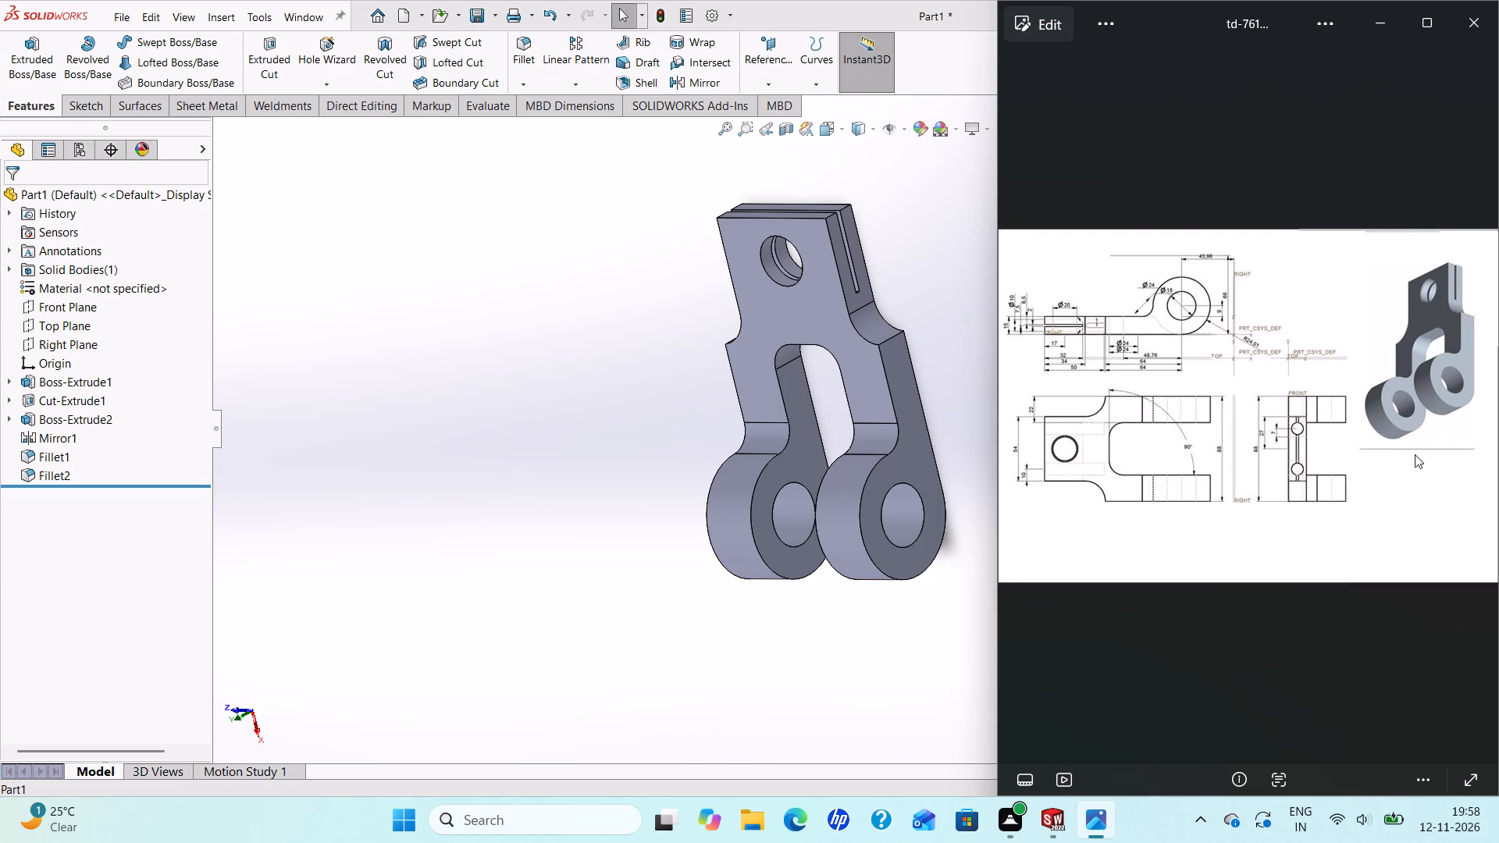
{"action": "left_click", "coordinate": [848, 647]}
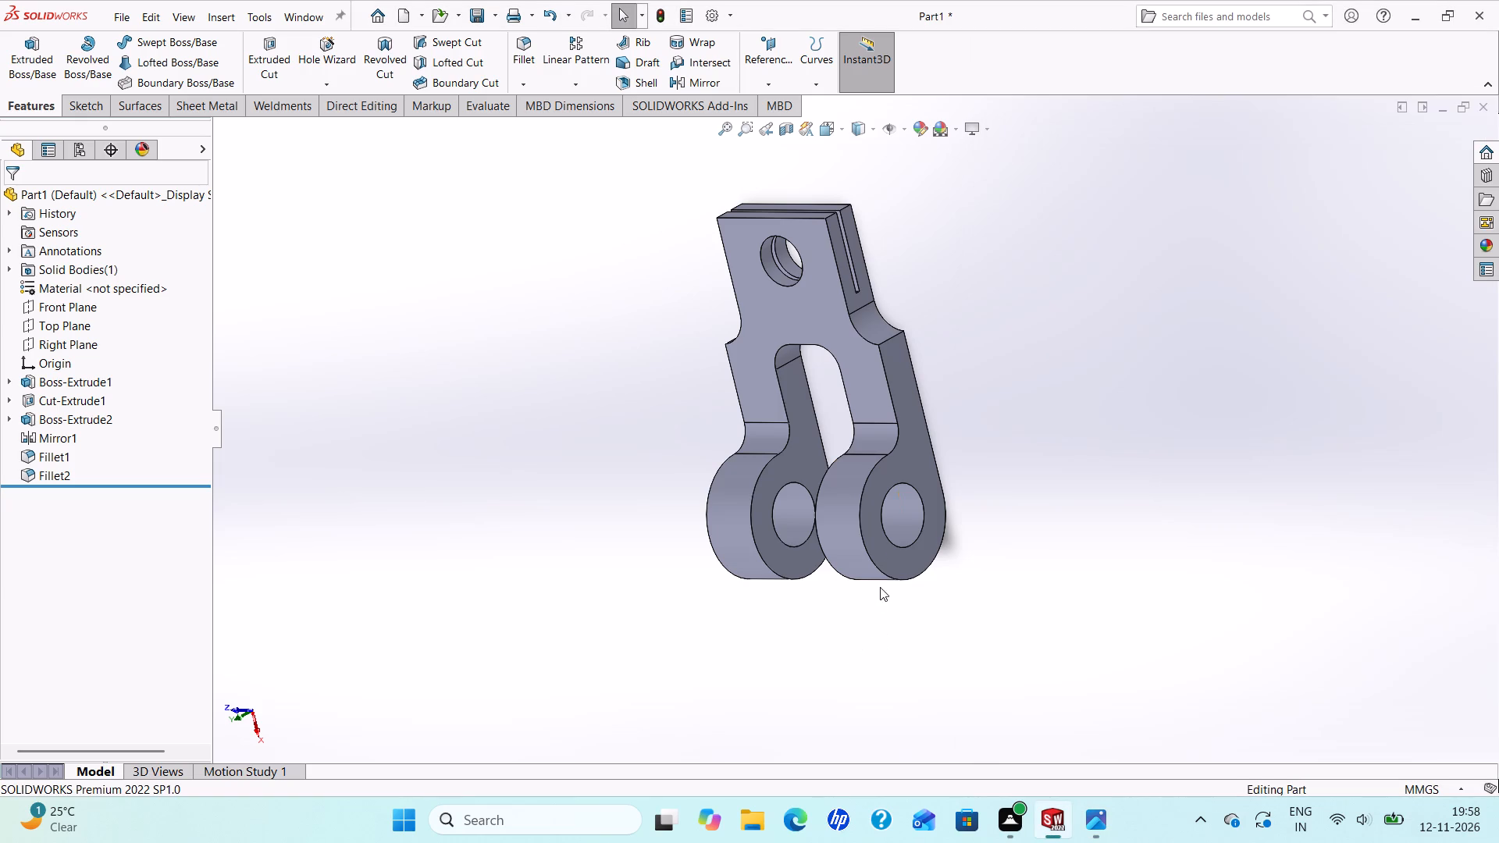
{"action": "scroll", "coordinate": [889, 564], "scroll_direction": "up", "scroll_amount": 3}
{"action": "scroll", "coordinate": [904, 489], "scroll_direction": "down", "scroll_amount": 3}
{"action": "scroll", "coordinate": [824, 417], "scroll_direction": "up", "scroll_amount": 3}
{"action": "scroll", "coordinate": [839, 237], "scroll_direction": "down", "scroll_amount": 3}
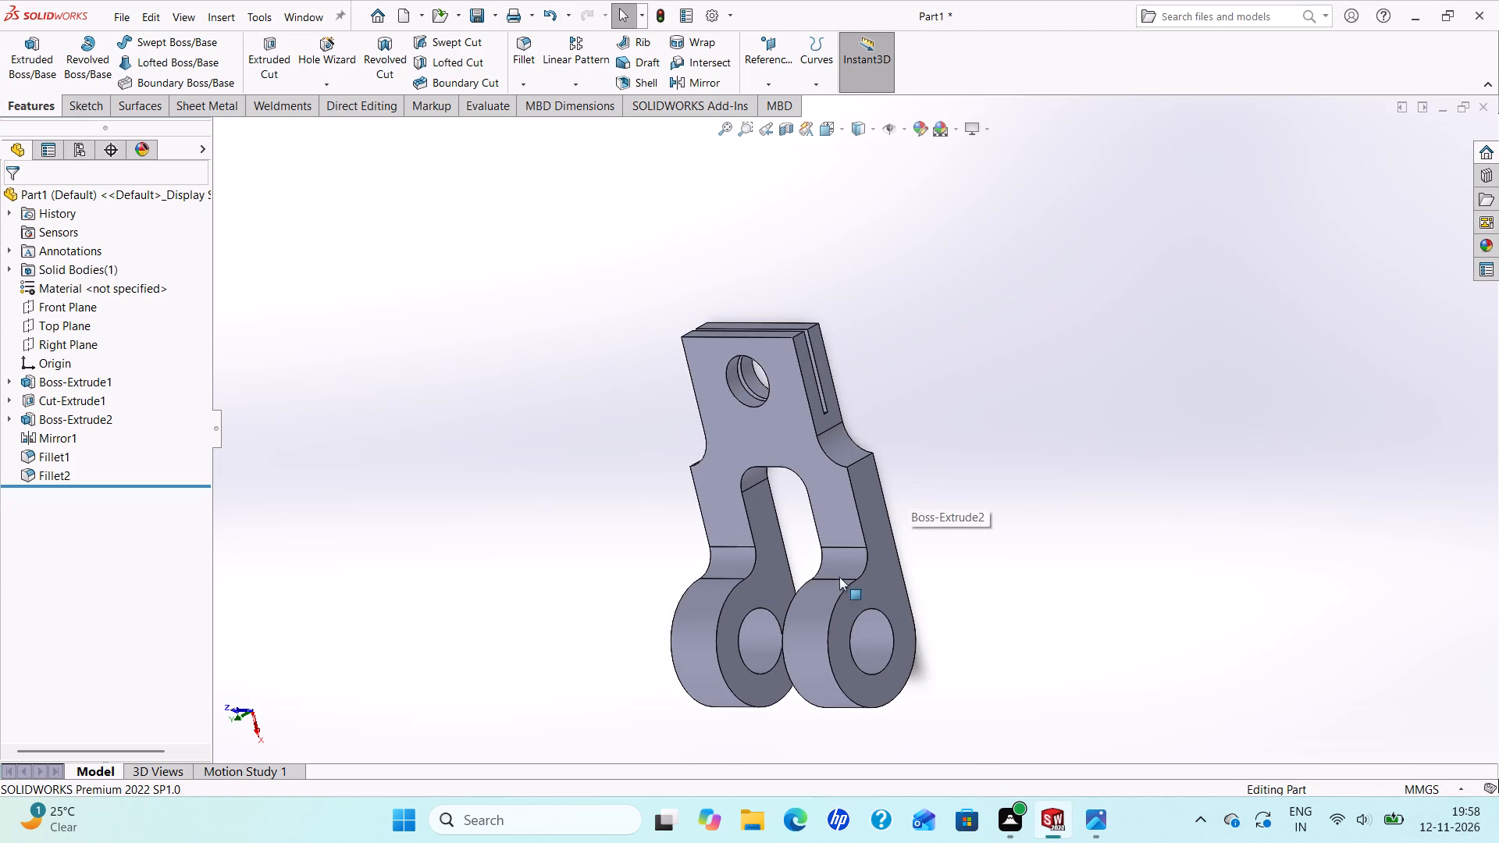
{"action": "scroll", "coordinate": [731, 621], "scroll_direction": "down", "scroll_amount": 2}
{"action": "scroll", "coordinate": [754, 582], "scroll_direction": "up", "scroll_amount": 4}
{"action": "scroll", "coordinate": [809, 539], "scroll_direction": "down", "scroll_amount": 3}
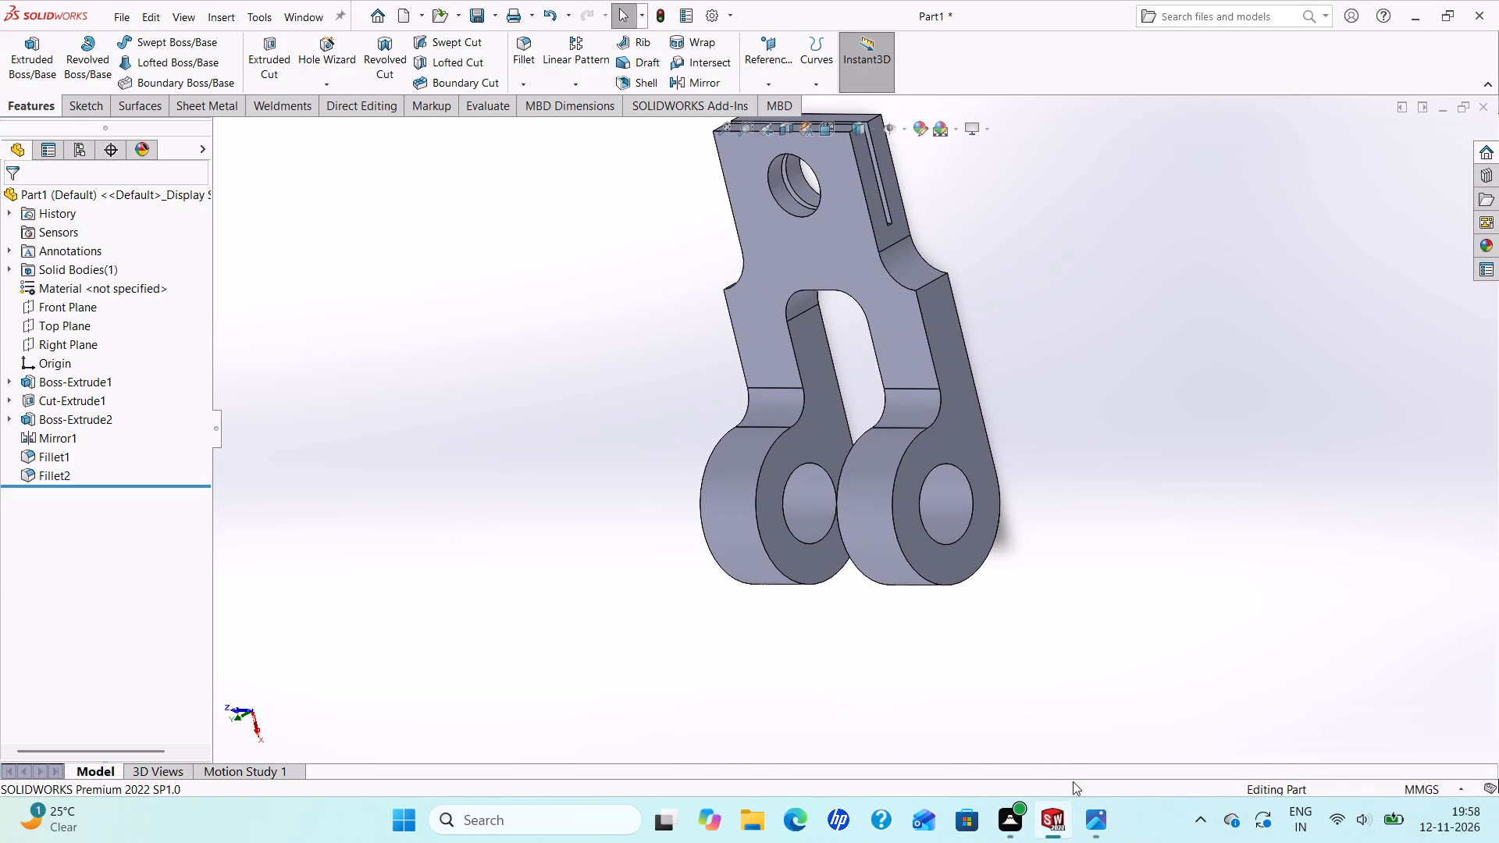
Check the shank-to-fork shoulder radii in the reference drawing and examine the same area on the model.
{"action": "left_click", "coordinate": [1087, 823]}
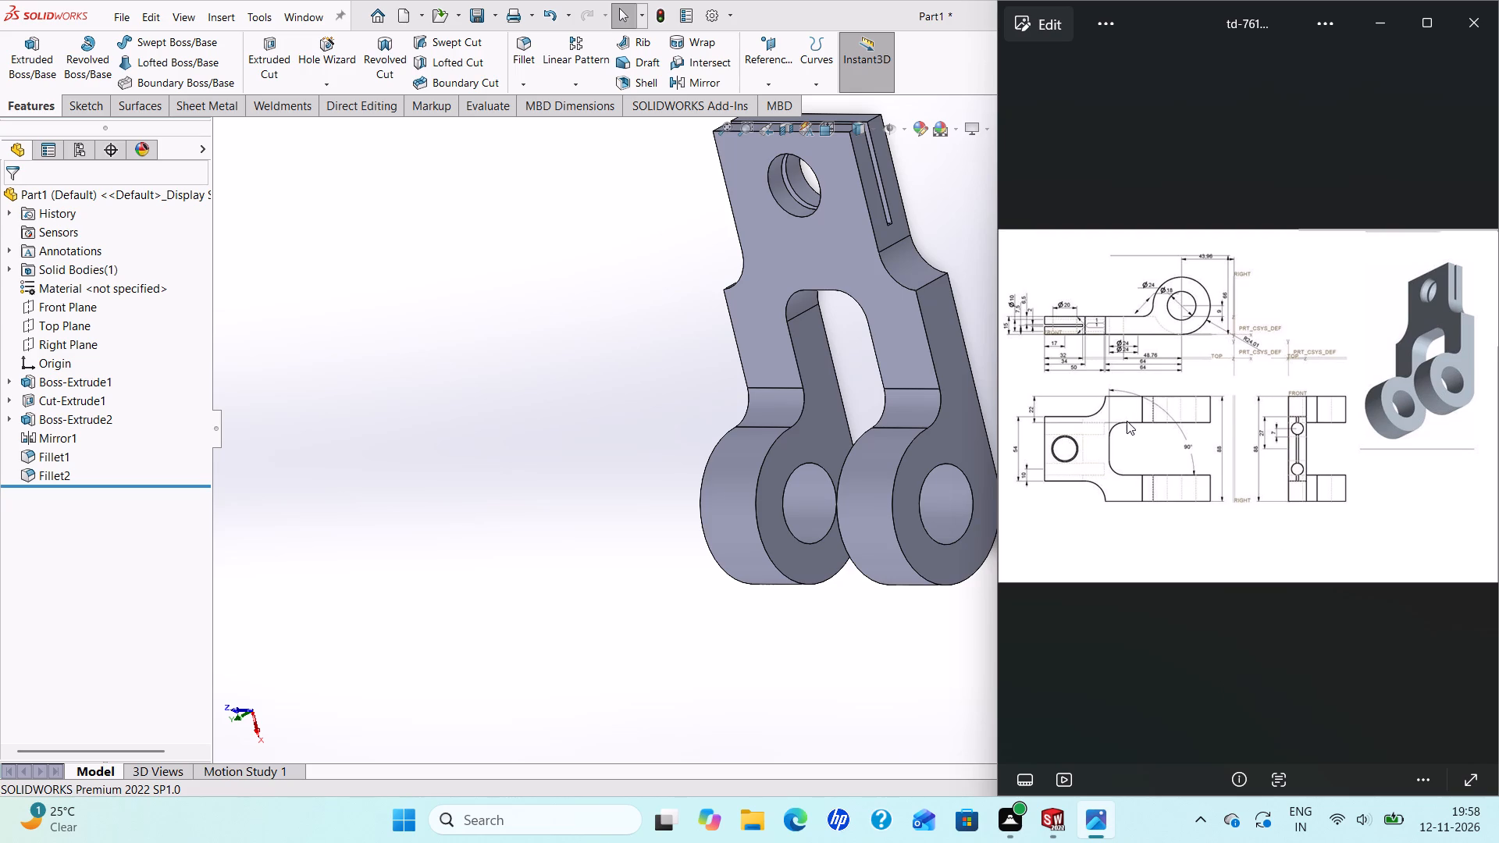
{"action": "scroll", "coordinate": [1130, 421], "scroll_direction": "up", "scroll_amount": 3}
{"action": "scroll", "coordinate": [1130, 421], "scroll_direction": "down", "scroll_amount": 13}
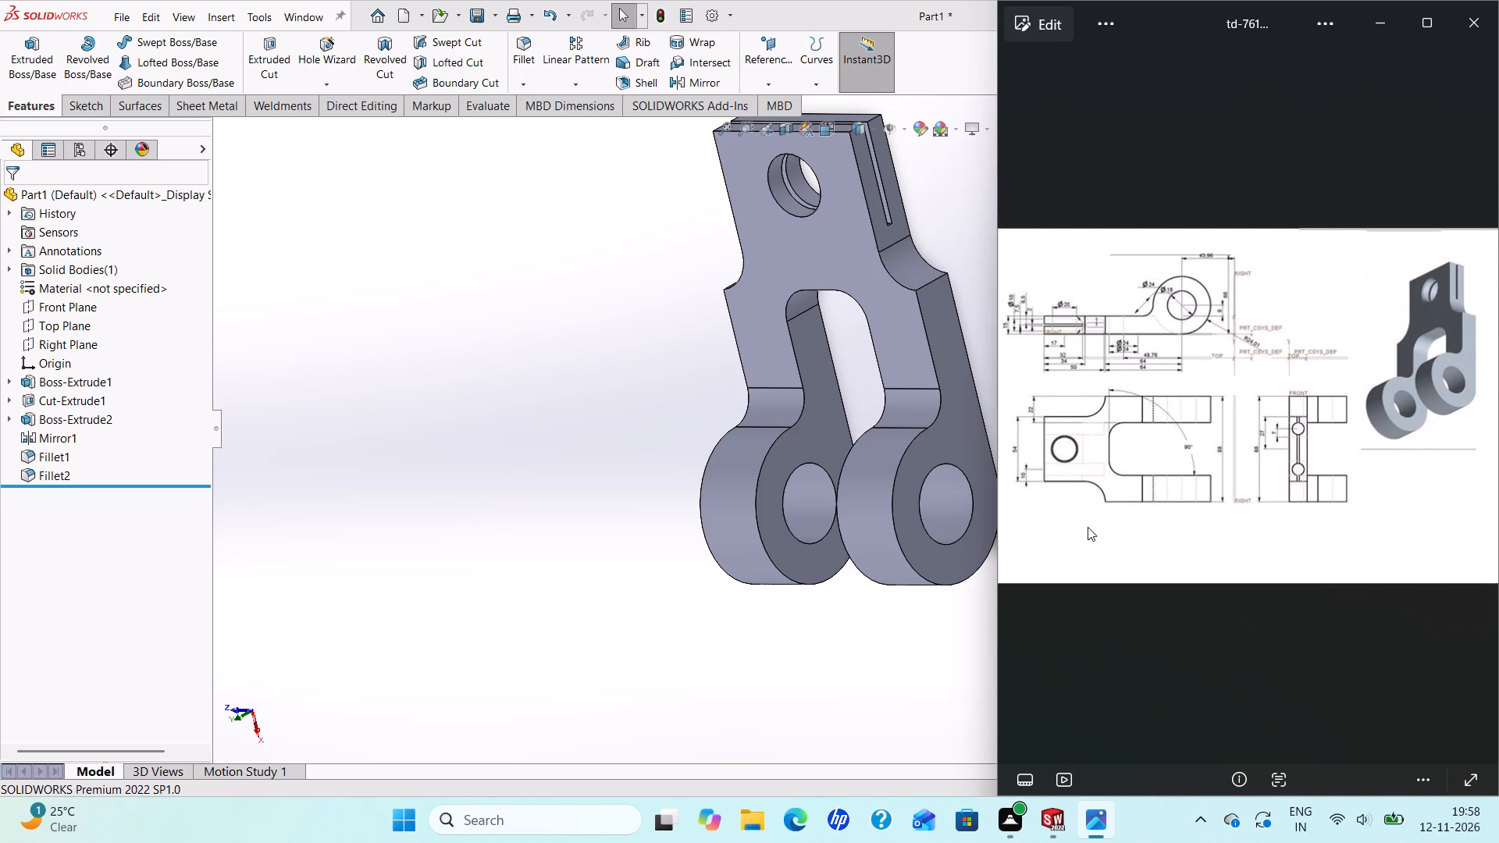
{"action": "left_click", "coordinate": [712, 609]}
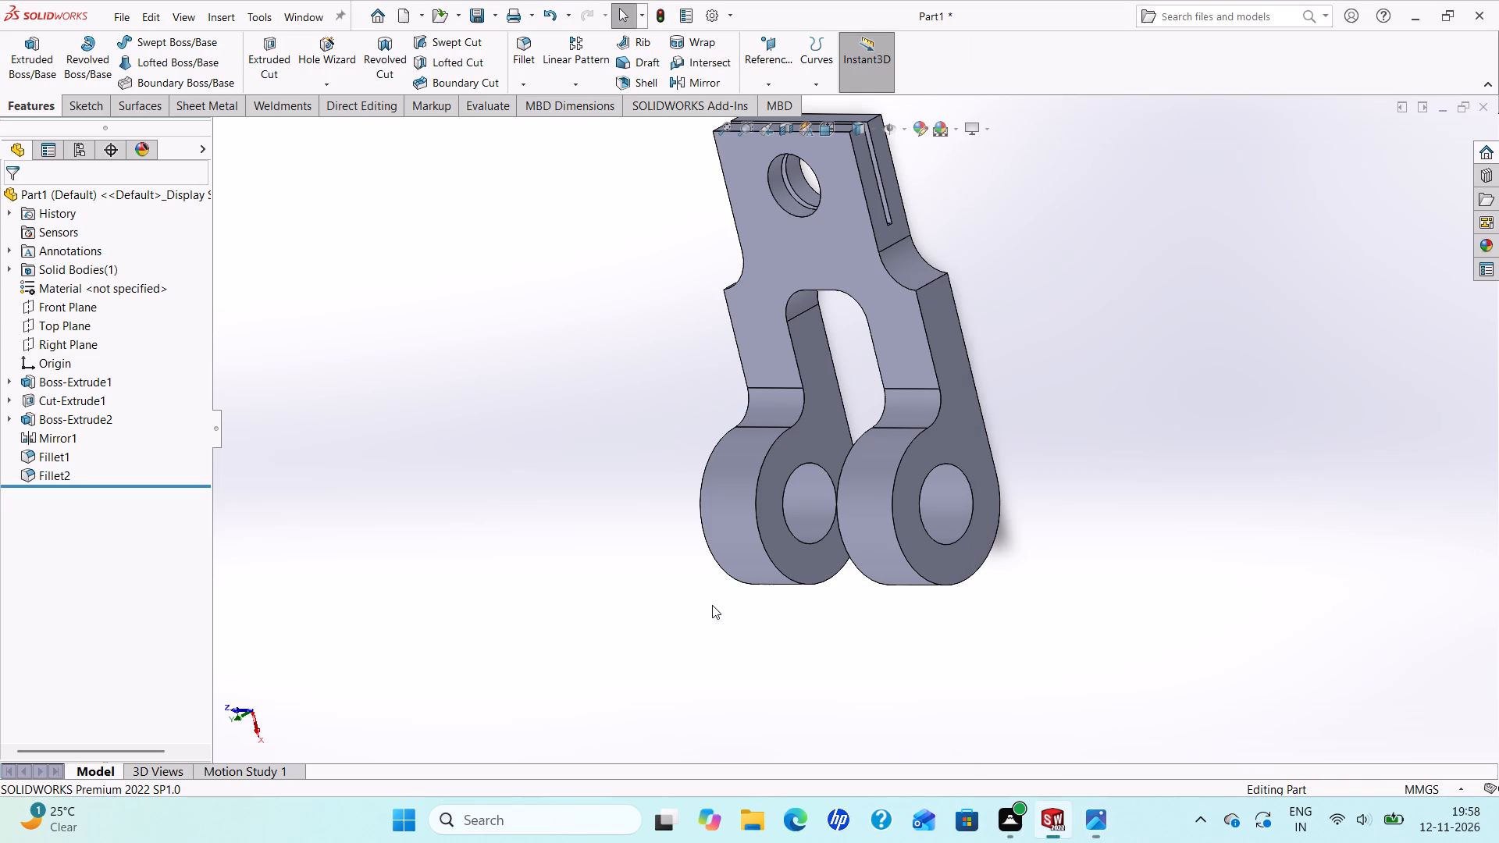
{"action": "scroll", "coordinate": [990, 431], "scroll_direction": "up", "scroll_amount": 2}
{"action": "scroll", "coordinate": [984, 350], "scroll_direction": "down", "scroll_amount": 3}
{"action": "scroll", "coordinate": [843, 377], "scroll_direction": "up", "scroll_amount": 3}
{"action": "scroll", "coordinate": [795, 444], "scroll_direction": "down", "scroll_amount": 3}
{"action": "scroll", "coordinate": [814, 460], "scroll_direction": "up", "scroll_amount": 2}
{"action": "scroll", "coordinate": [926, 503], "scroll_direction": "down", "scroll_amount": 2}
{"action": "scroll", "coordinate": [867, 437], "scroll_direction": "up", "scroll_amount": 3}
{"action": "scroll", "coordinate": [868, 347], "scroll_direction": "down", "scroll_amount": 4}
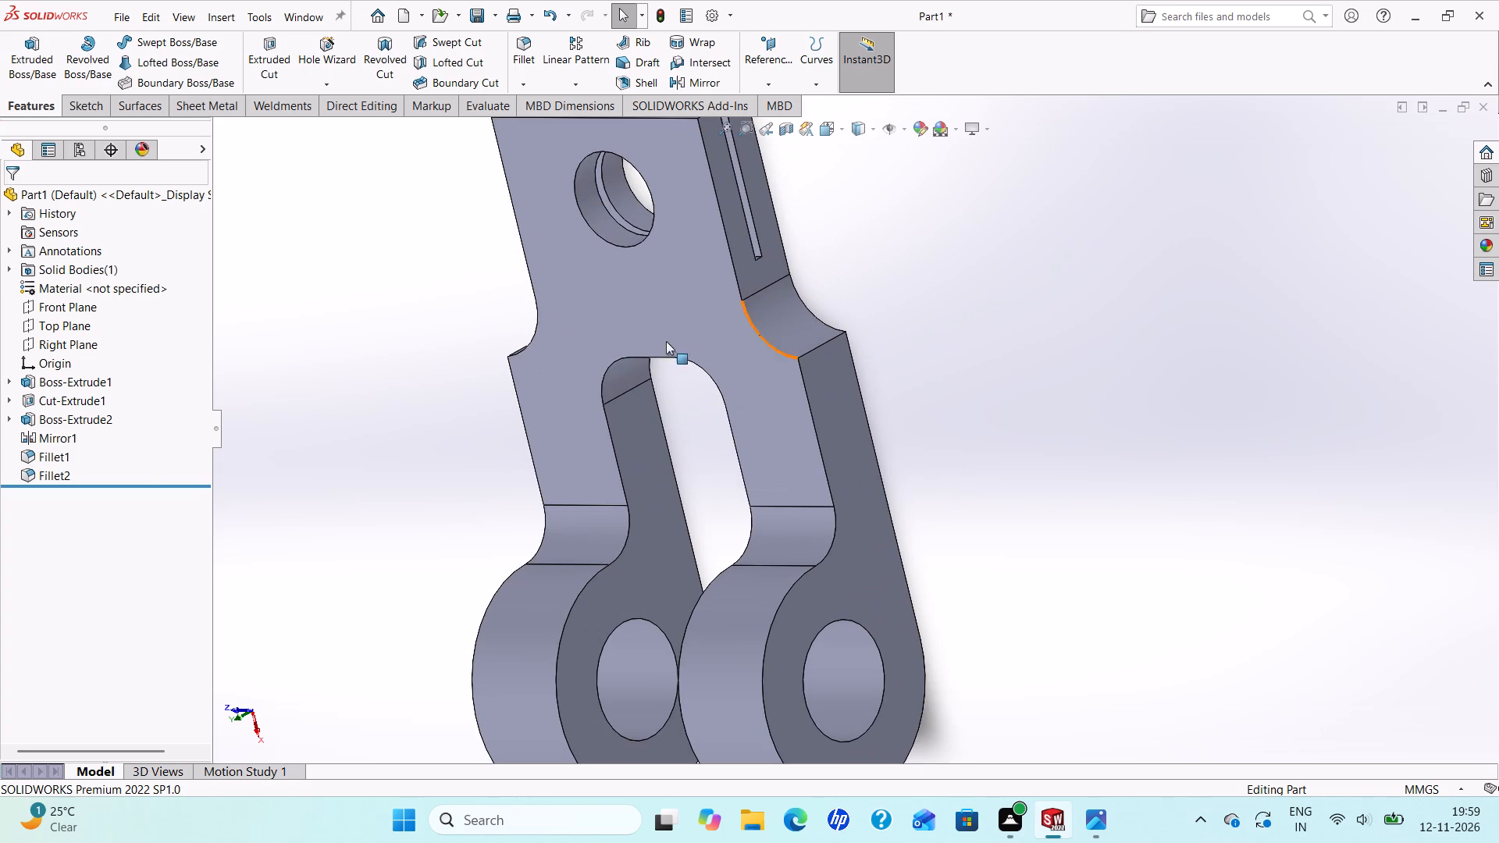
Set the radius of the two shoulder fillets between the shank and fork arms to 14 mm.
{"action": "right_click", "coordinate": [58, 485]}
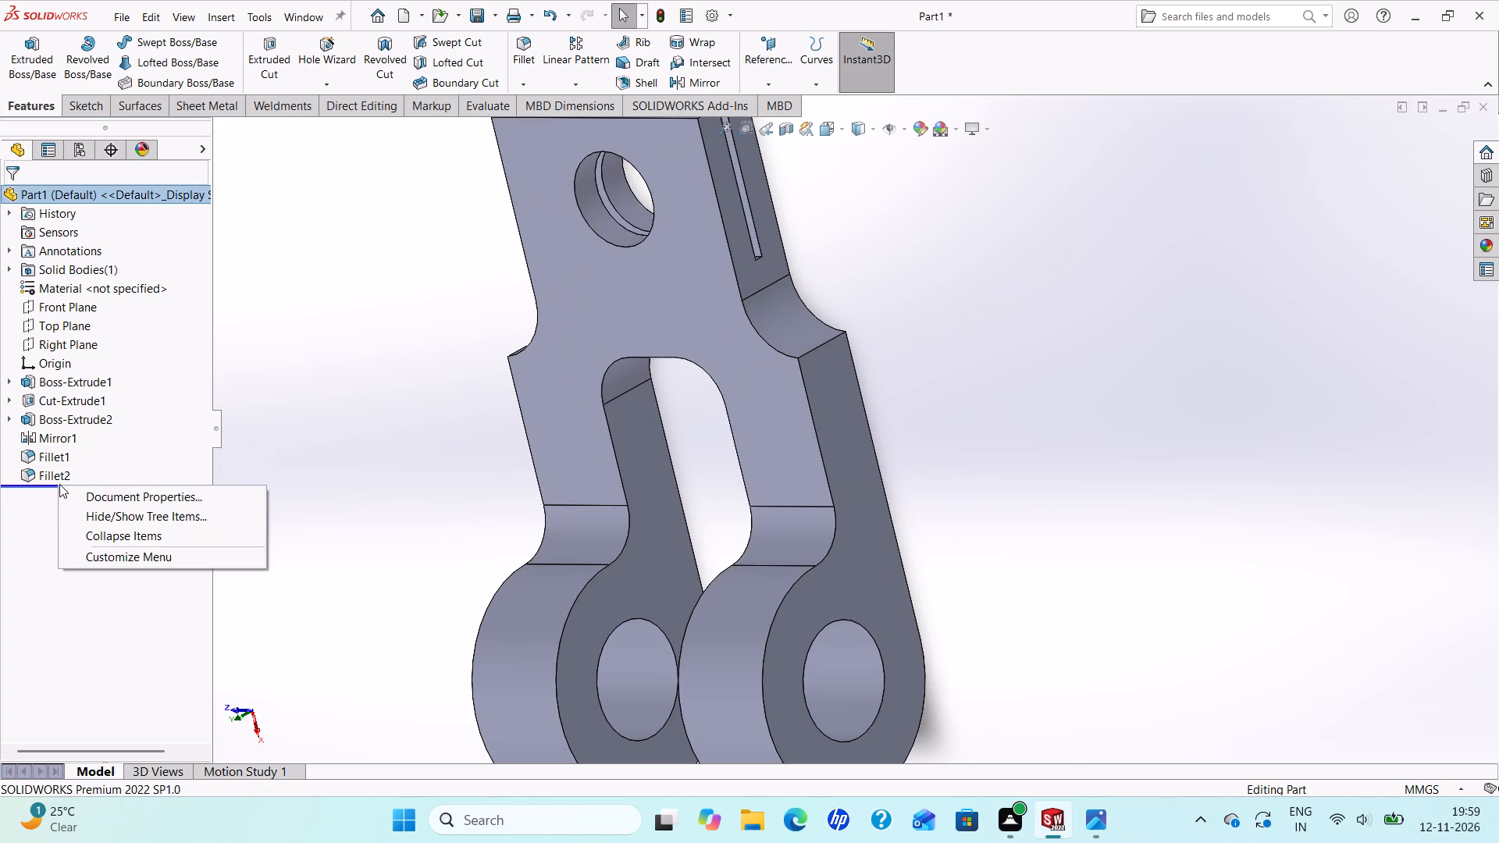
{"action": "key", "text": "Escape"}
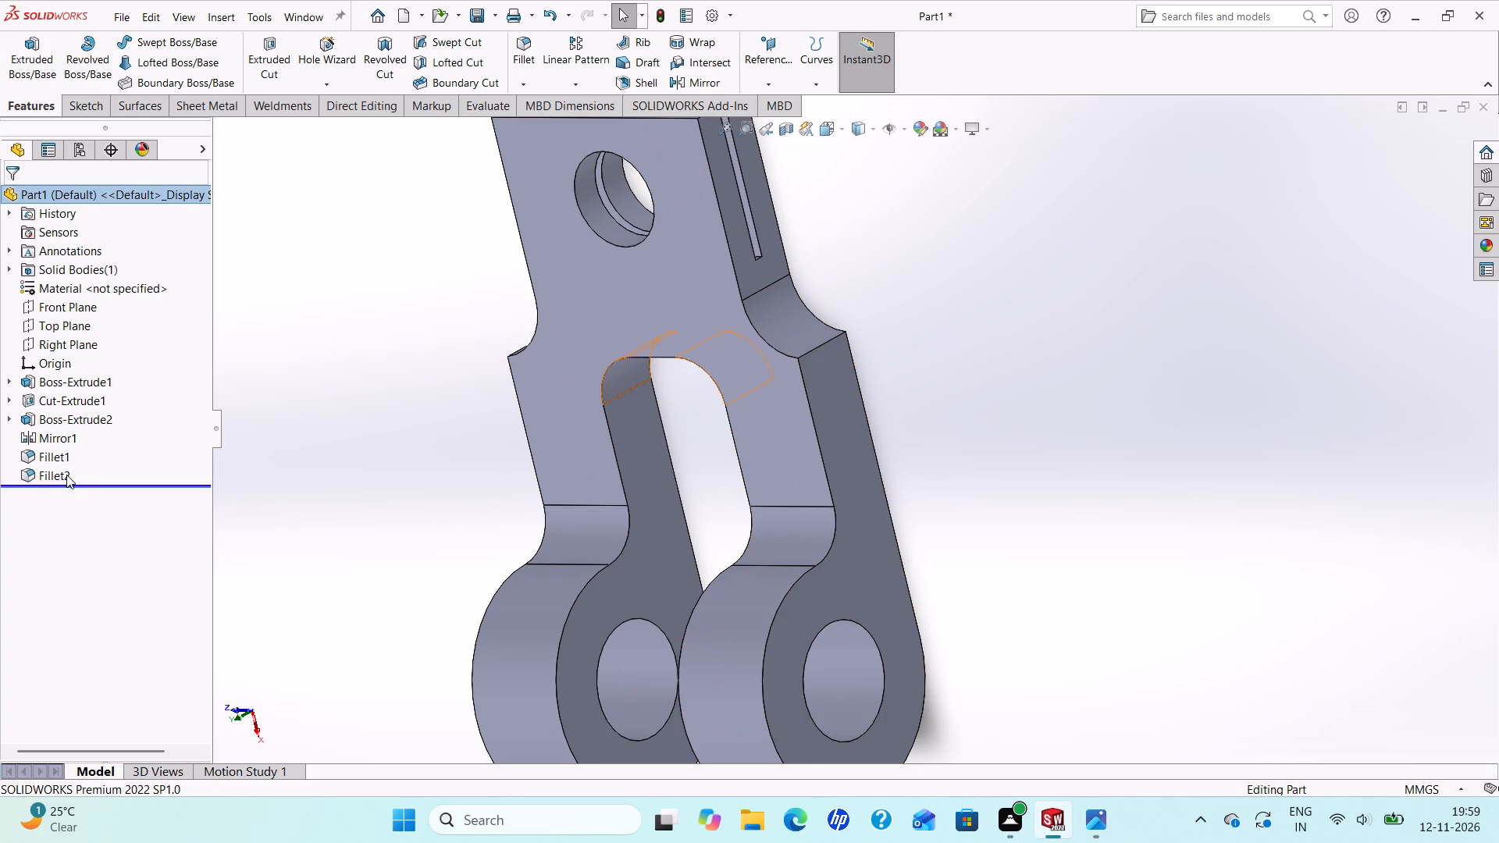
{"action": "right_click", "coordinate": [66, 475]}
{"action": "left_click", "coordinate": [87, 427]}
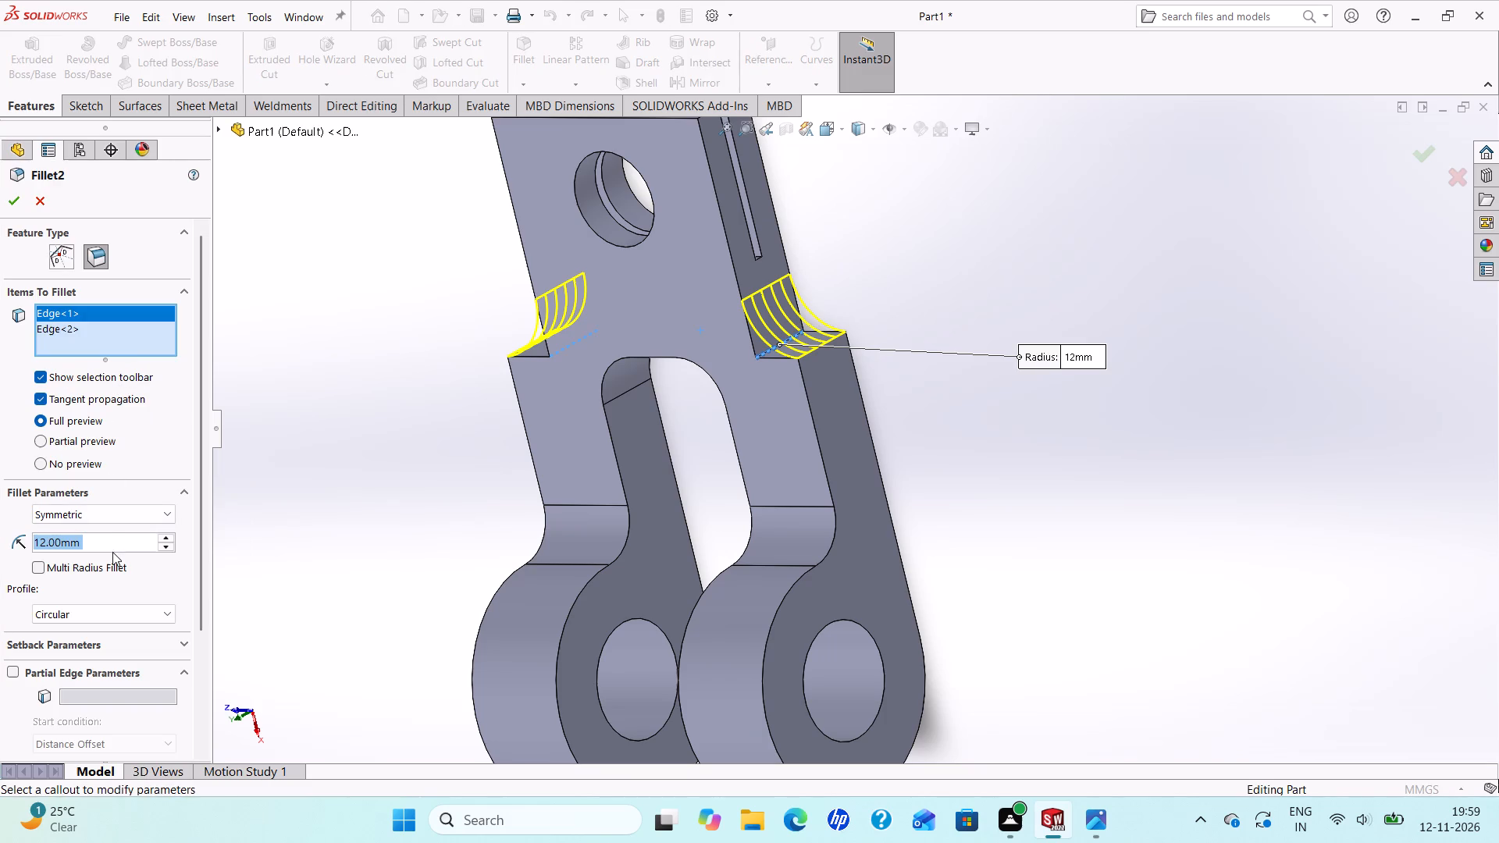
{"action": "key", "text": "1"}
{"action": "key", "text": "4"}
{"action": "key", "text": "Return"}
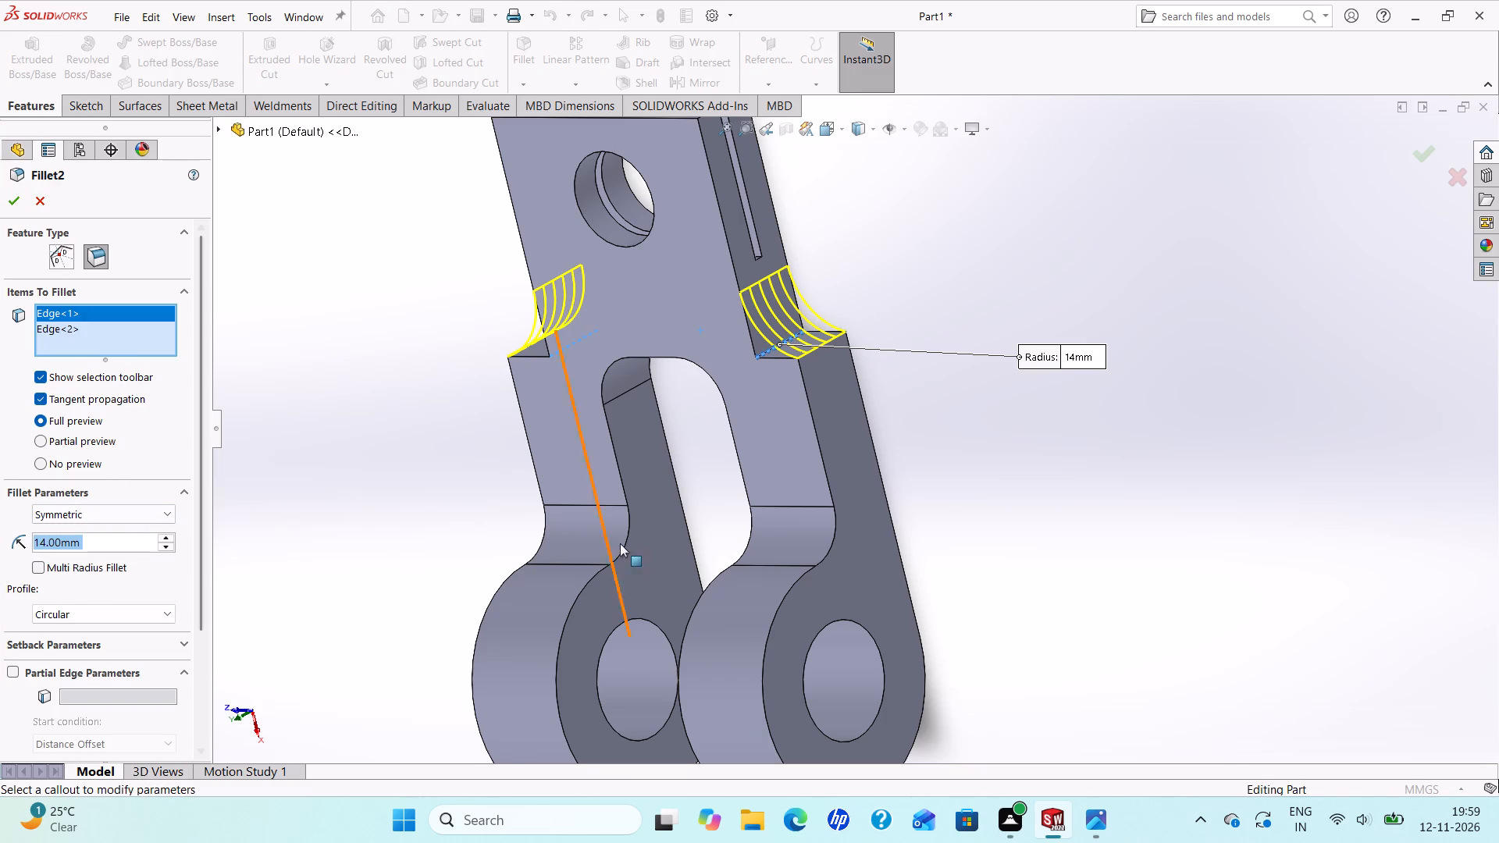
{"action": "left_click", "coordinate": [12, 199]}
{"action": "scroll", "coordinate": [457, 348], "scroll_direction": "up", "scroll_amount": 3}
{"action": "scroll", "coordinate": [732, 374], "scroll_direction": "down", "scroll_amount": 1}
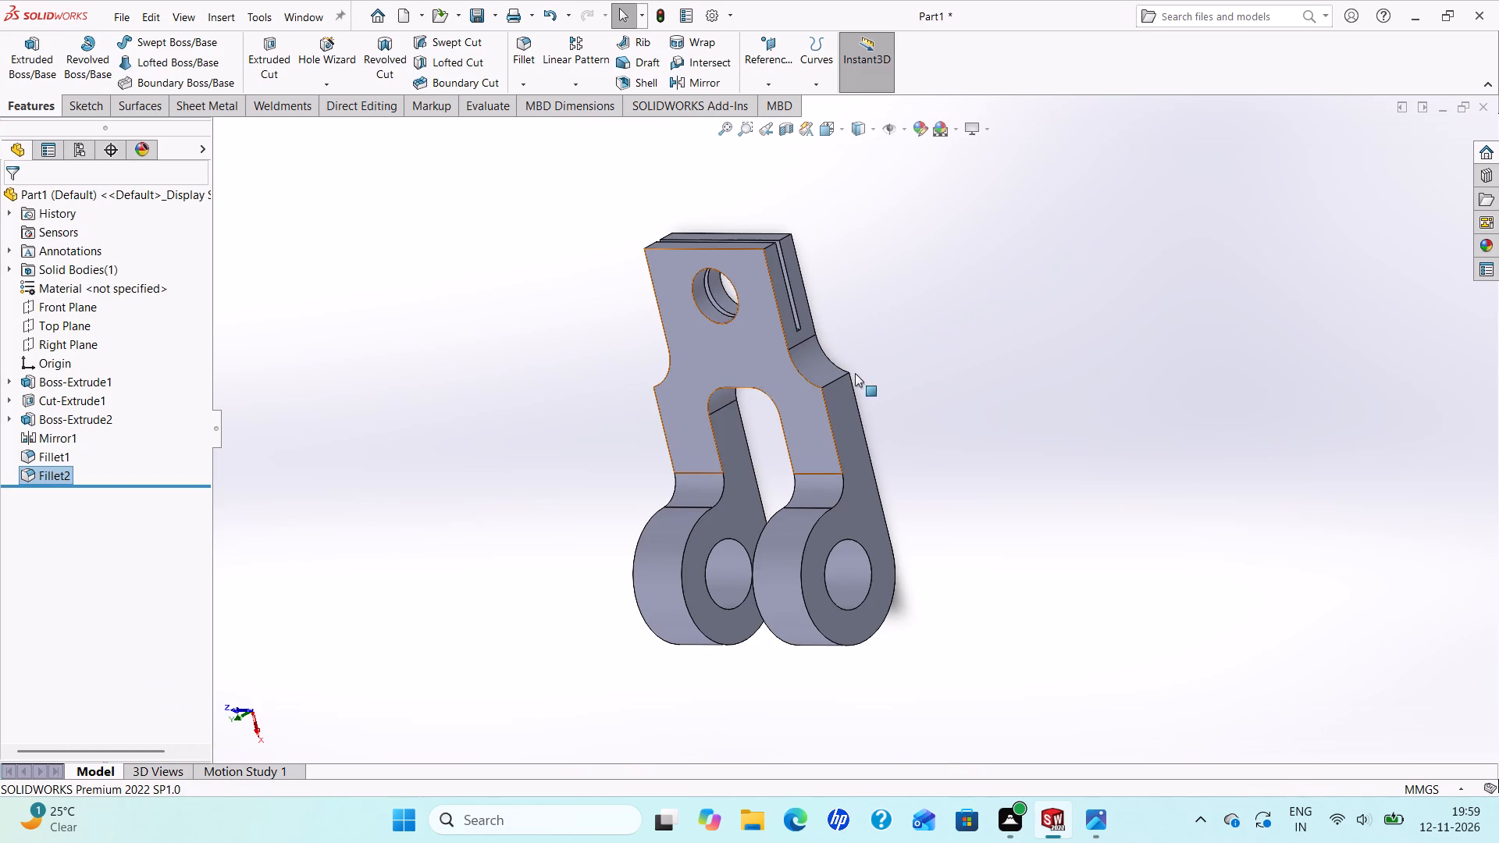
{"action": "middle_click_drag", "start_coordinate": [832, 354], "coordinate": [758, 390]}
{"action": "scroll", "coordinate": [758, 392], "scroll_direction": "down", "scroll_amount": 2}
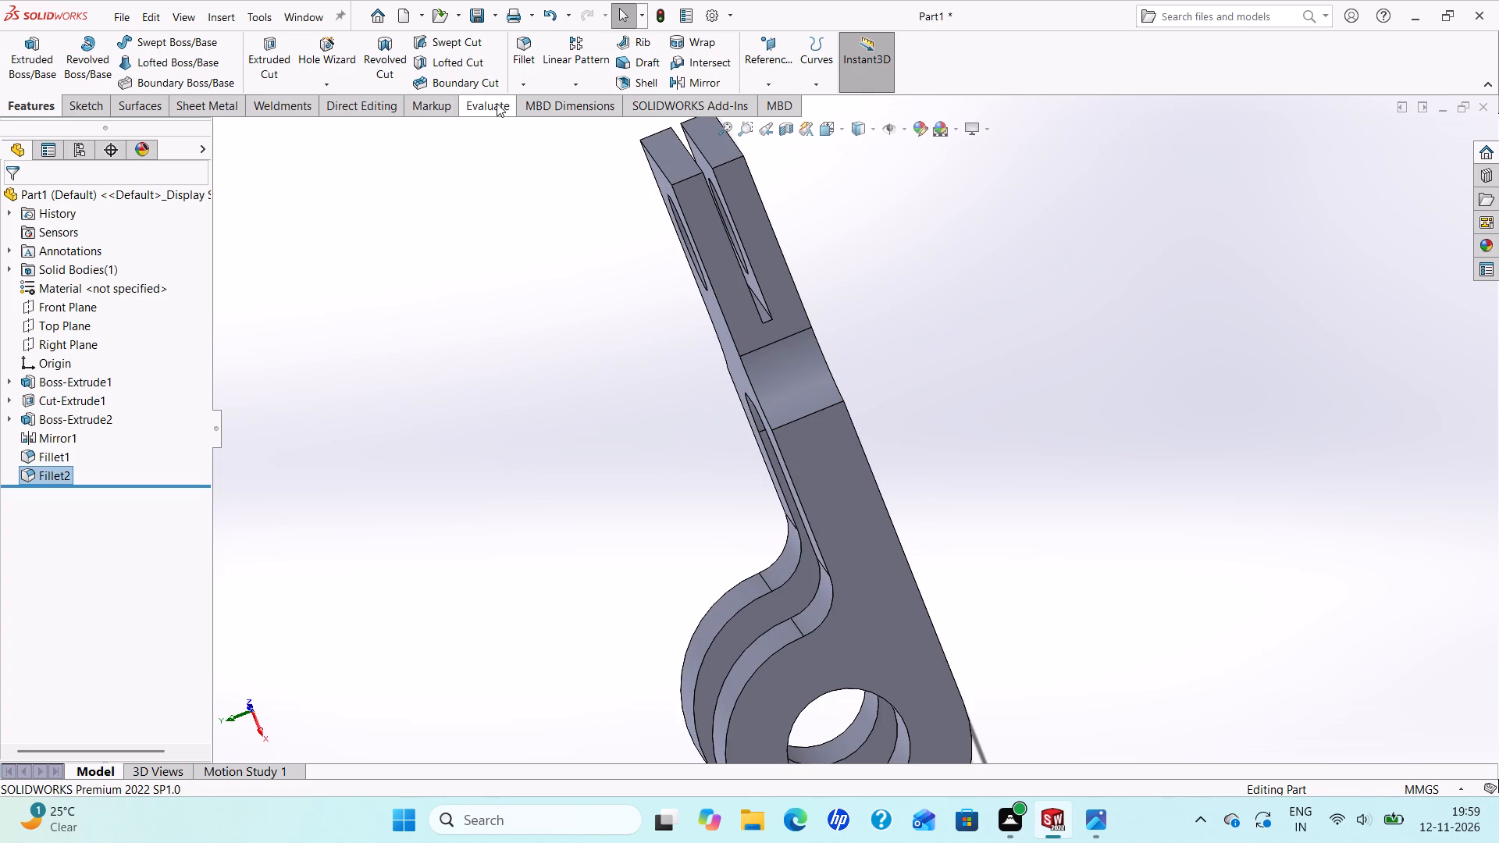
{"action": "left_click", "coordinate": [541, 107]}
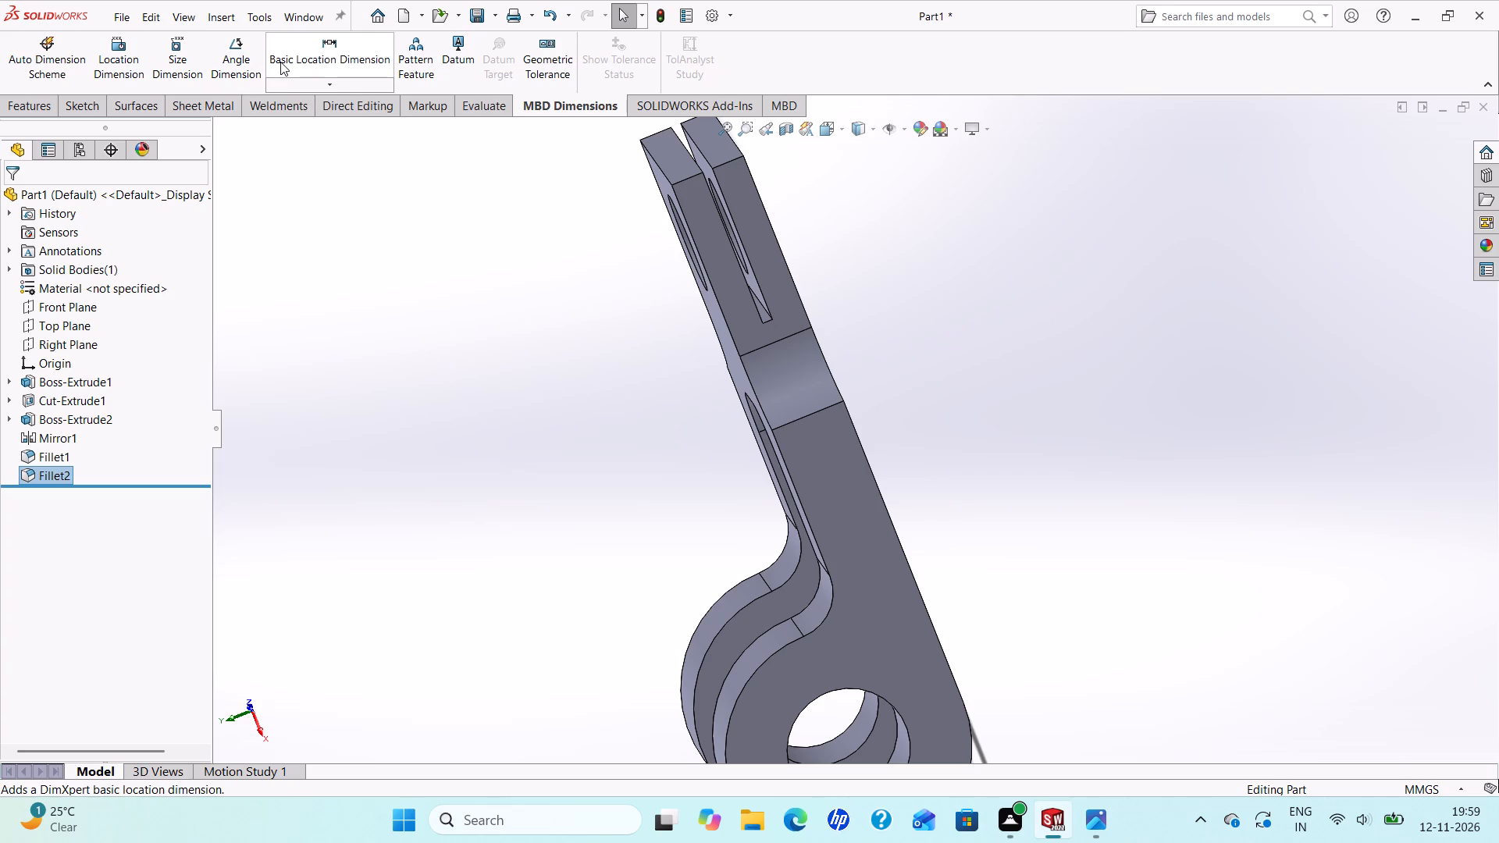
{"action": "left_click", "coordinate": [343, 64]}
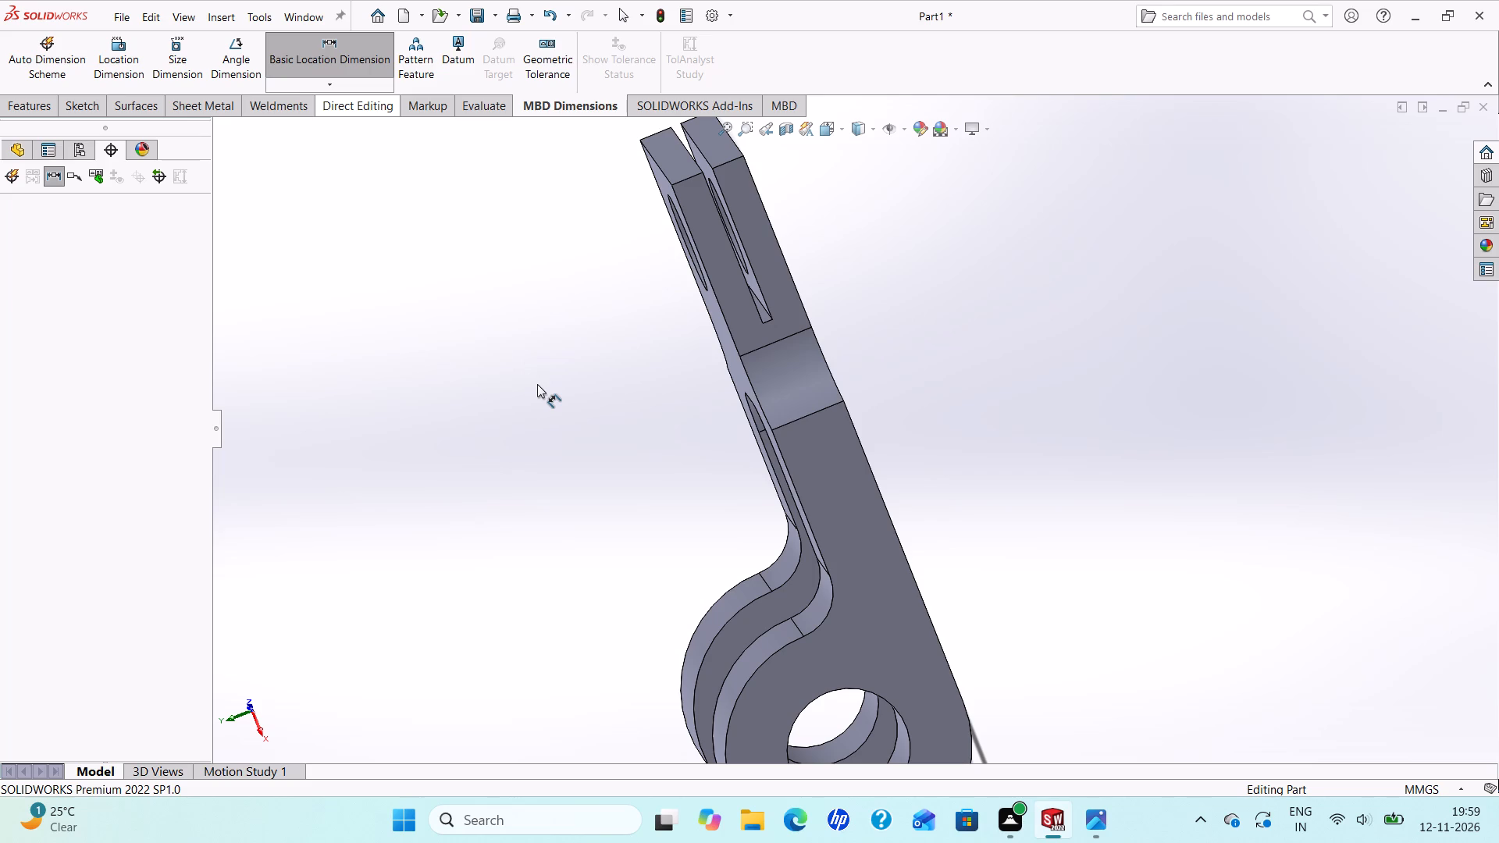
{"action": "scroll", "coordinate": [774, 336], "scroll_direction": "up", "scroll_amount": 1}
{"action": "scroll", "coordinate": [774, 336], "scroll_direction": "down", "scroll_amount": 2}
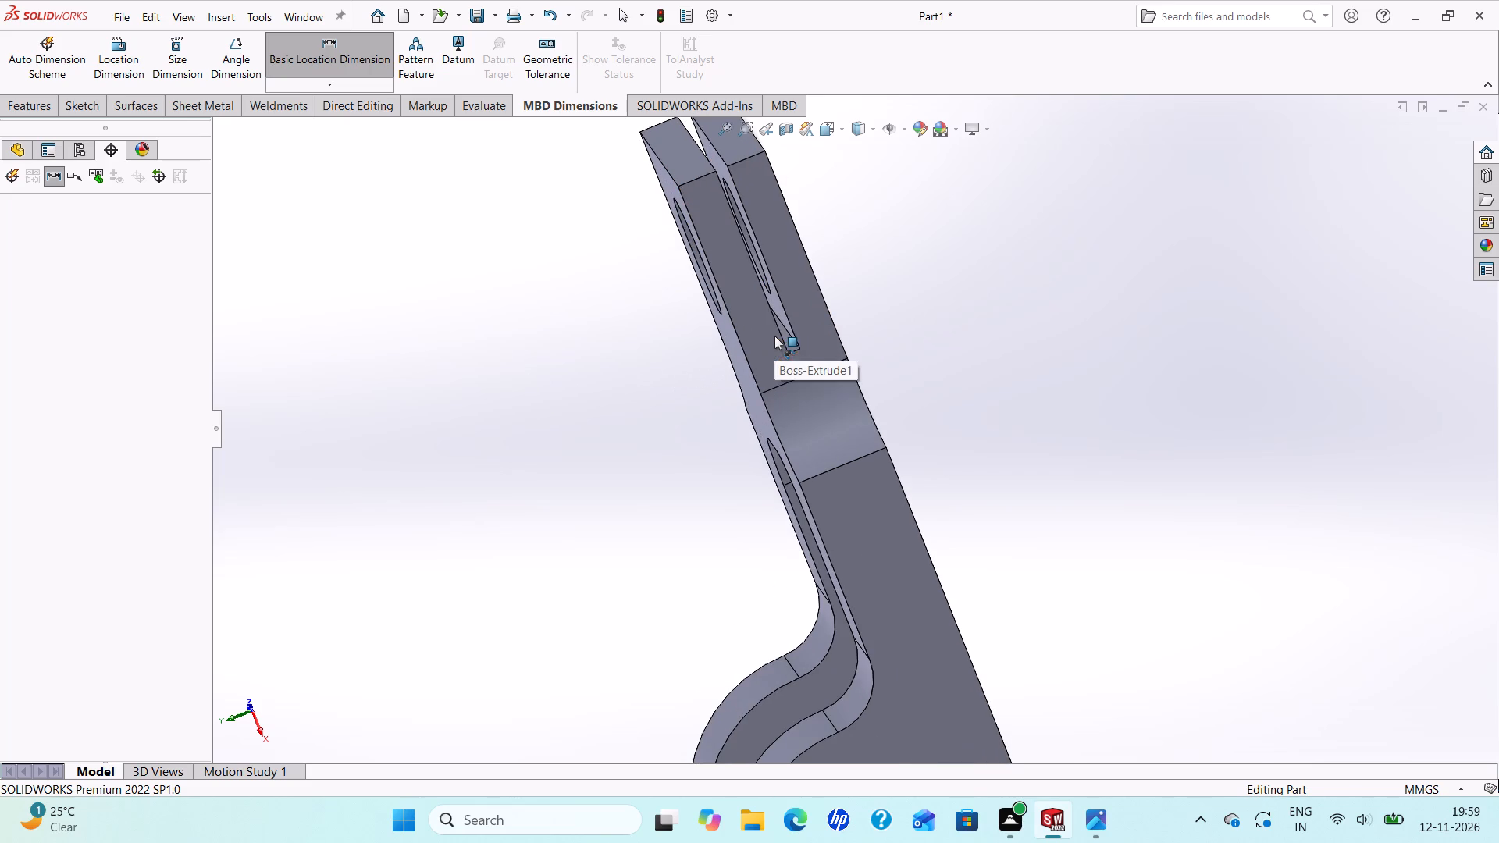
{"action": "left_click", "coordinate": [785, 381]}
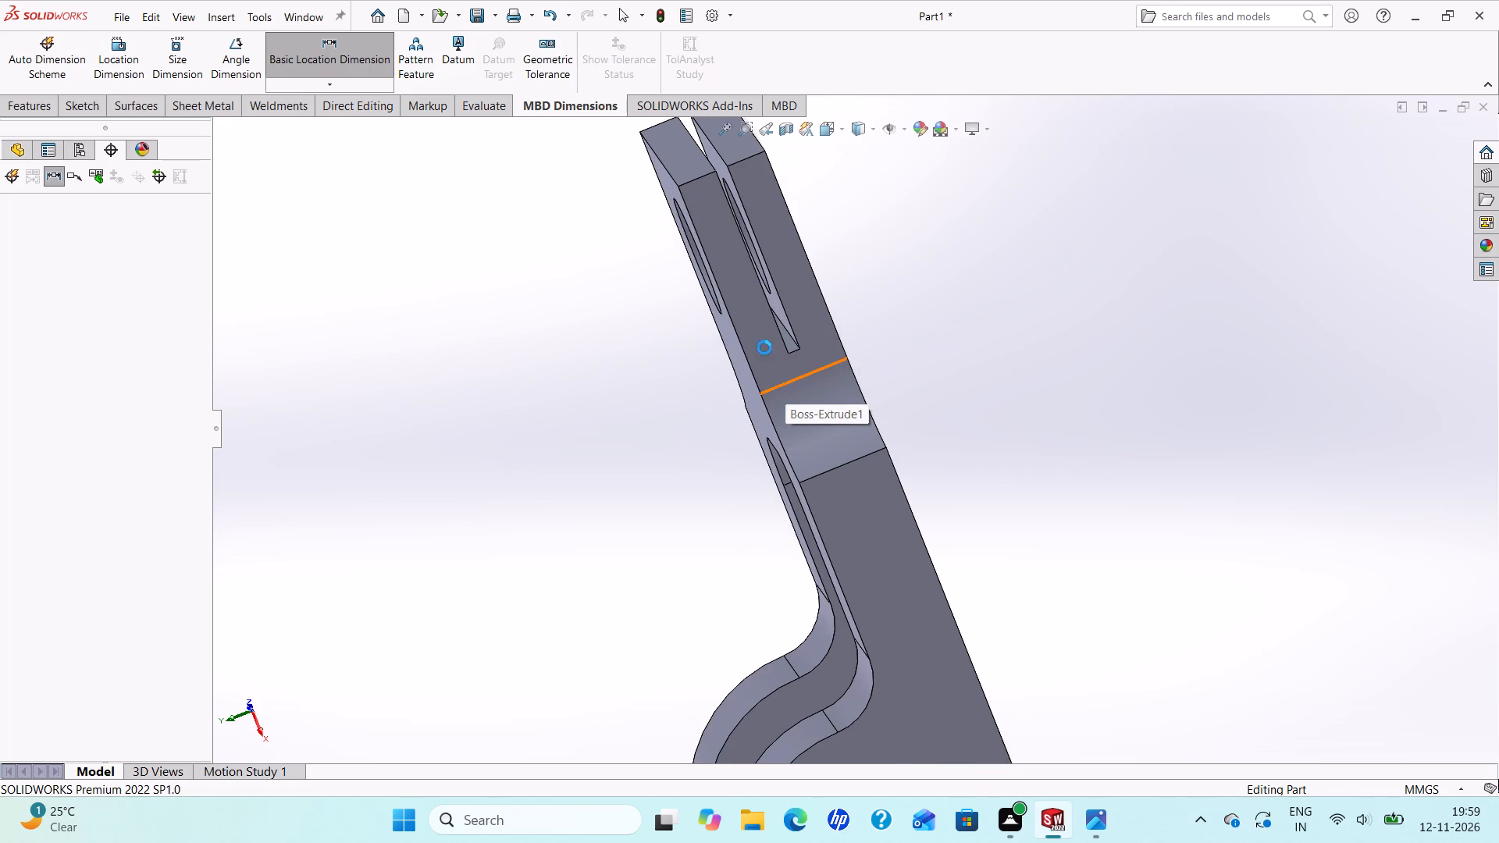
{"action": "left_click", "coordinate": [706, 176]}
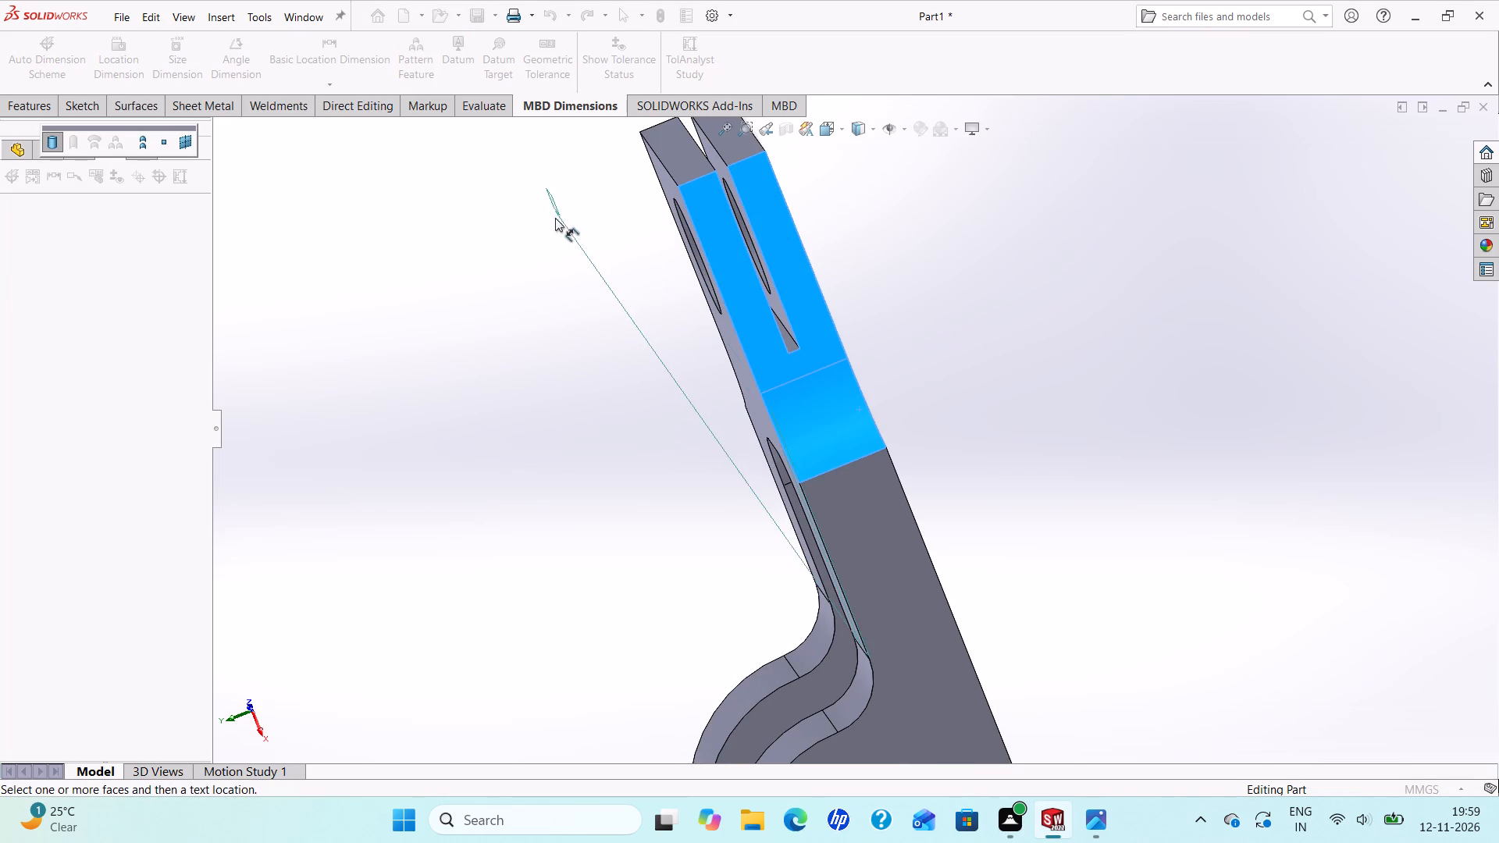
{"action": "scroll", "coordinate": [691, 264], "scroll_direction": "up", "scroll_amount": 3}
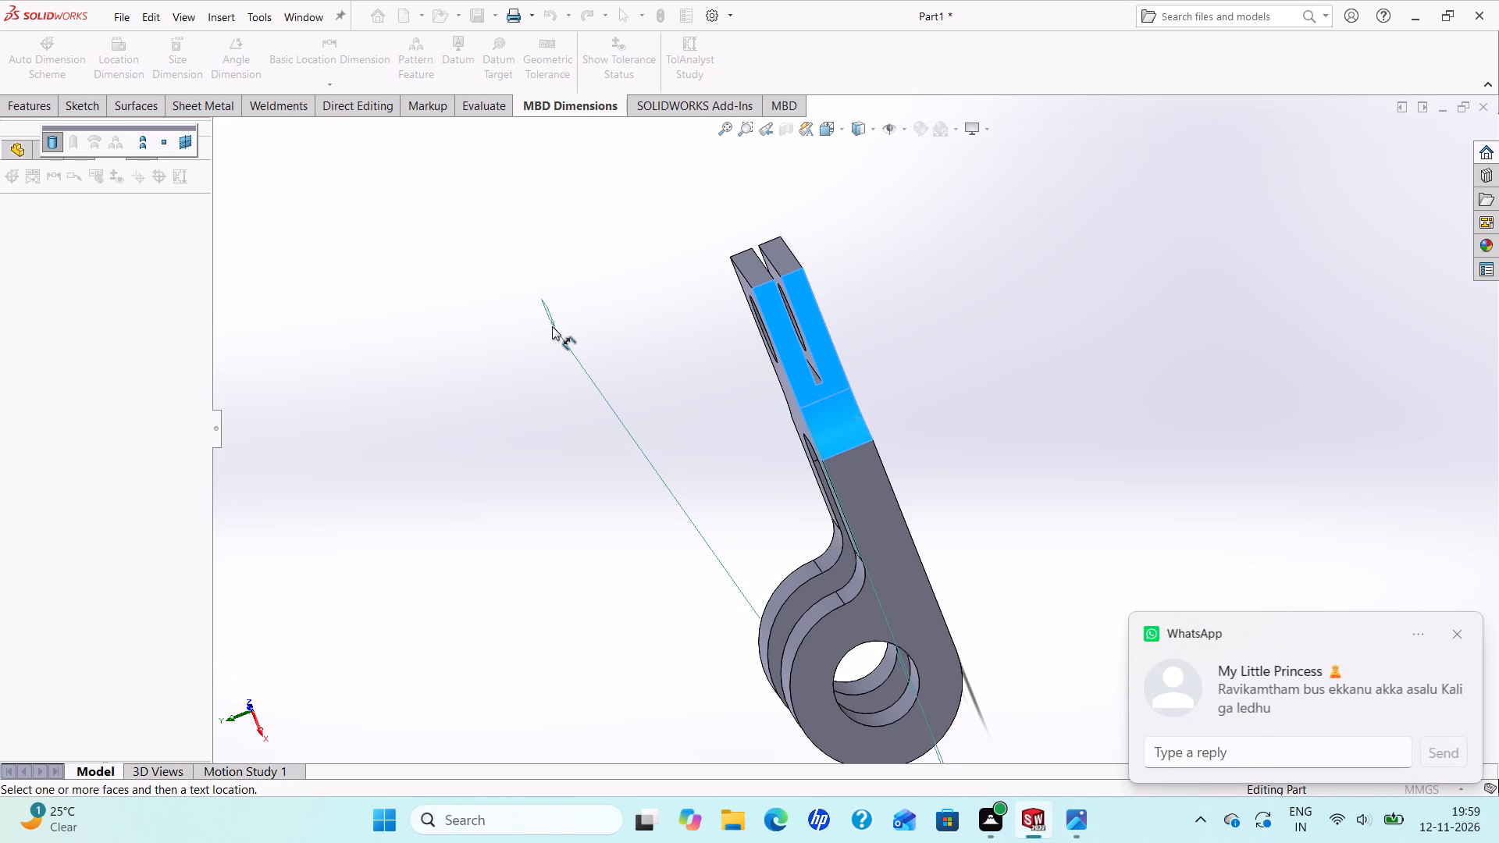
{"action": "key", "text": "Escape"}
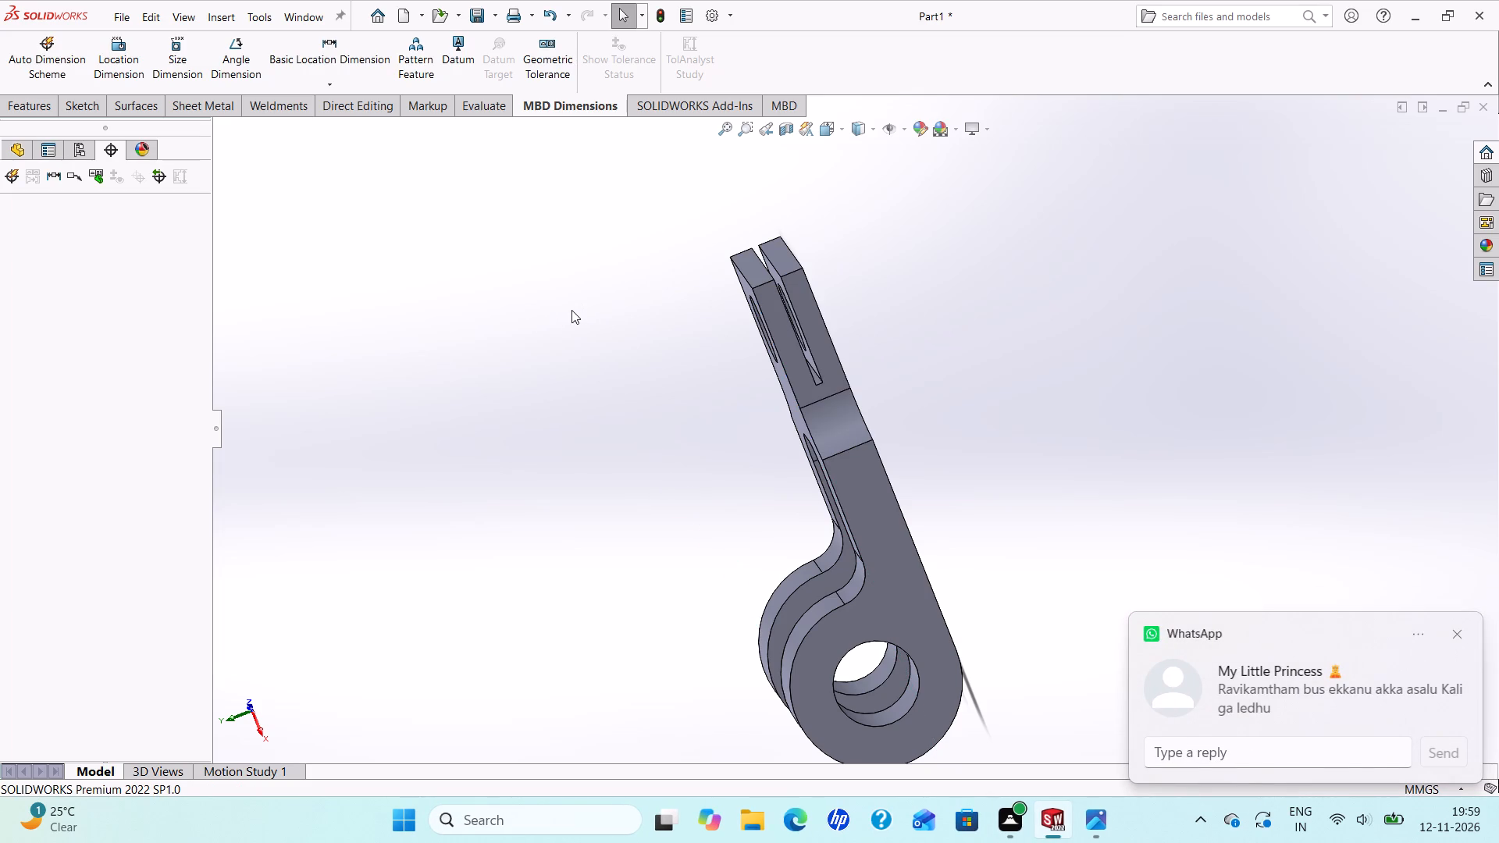
Undo the shoulder fillets' radius change and the shoulder fillets themselves.
{"action": "key", "text": "ctrl+z"}
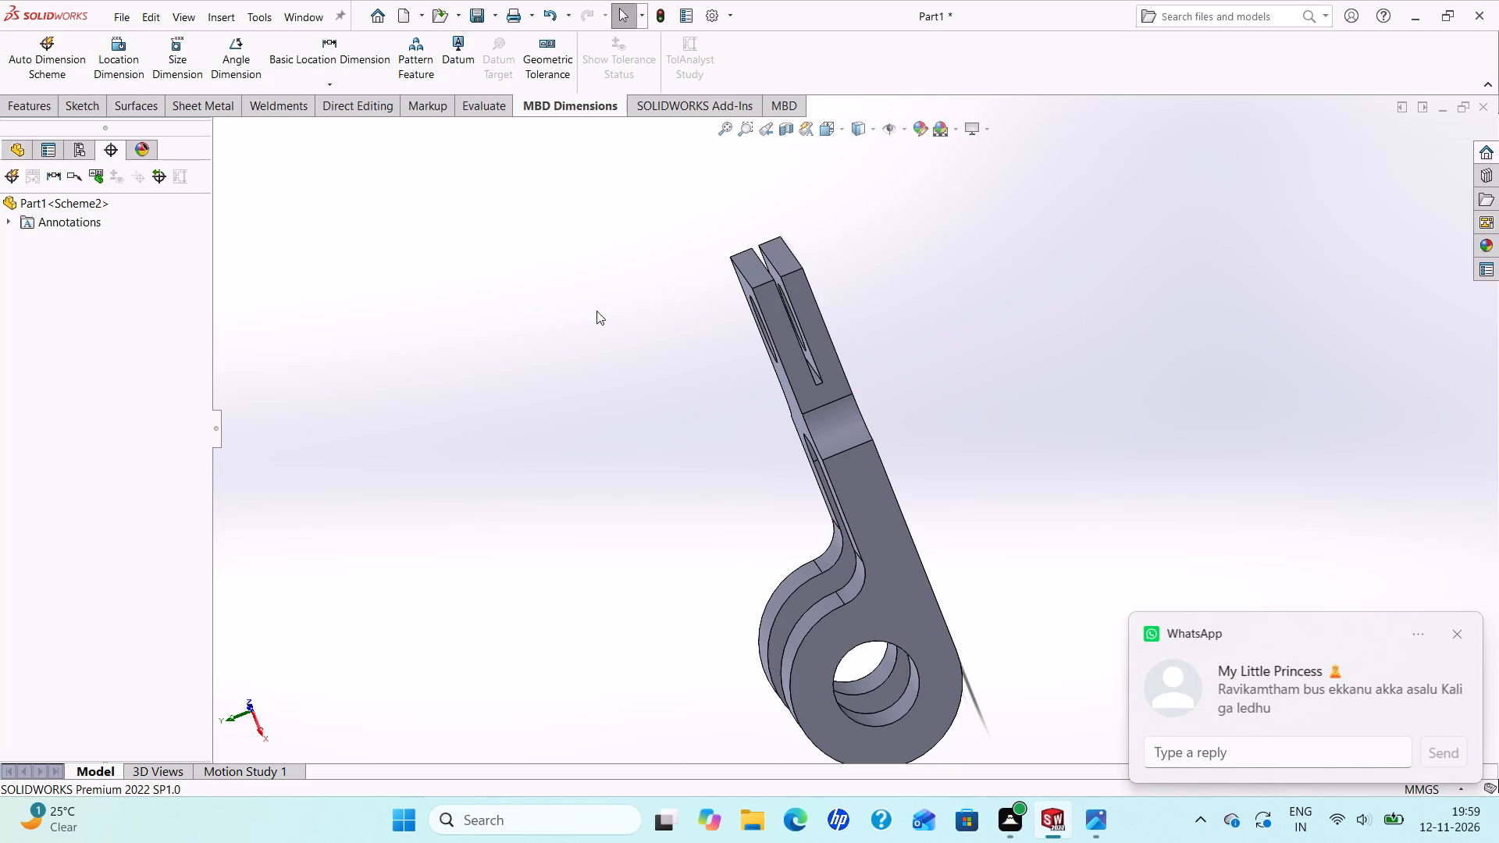
{"action": "key", "text": "Escape"}
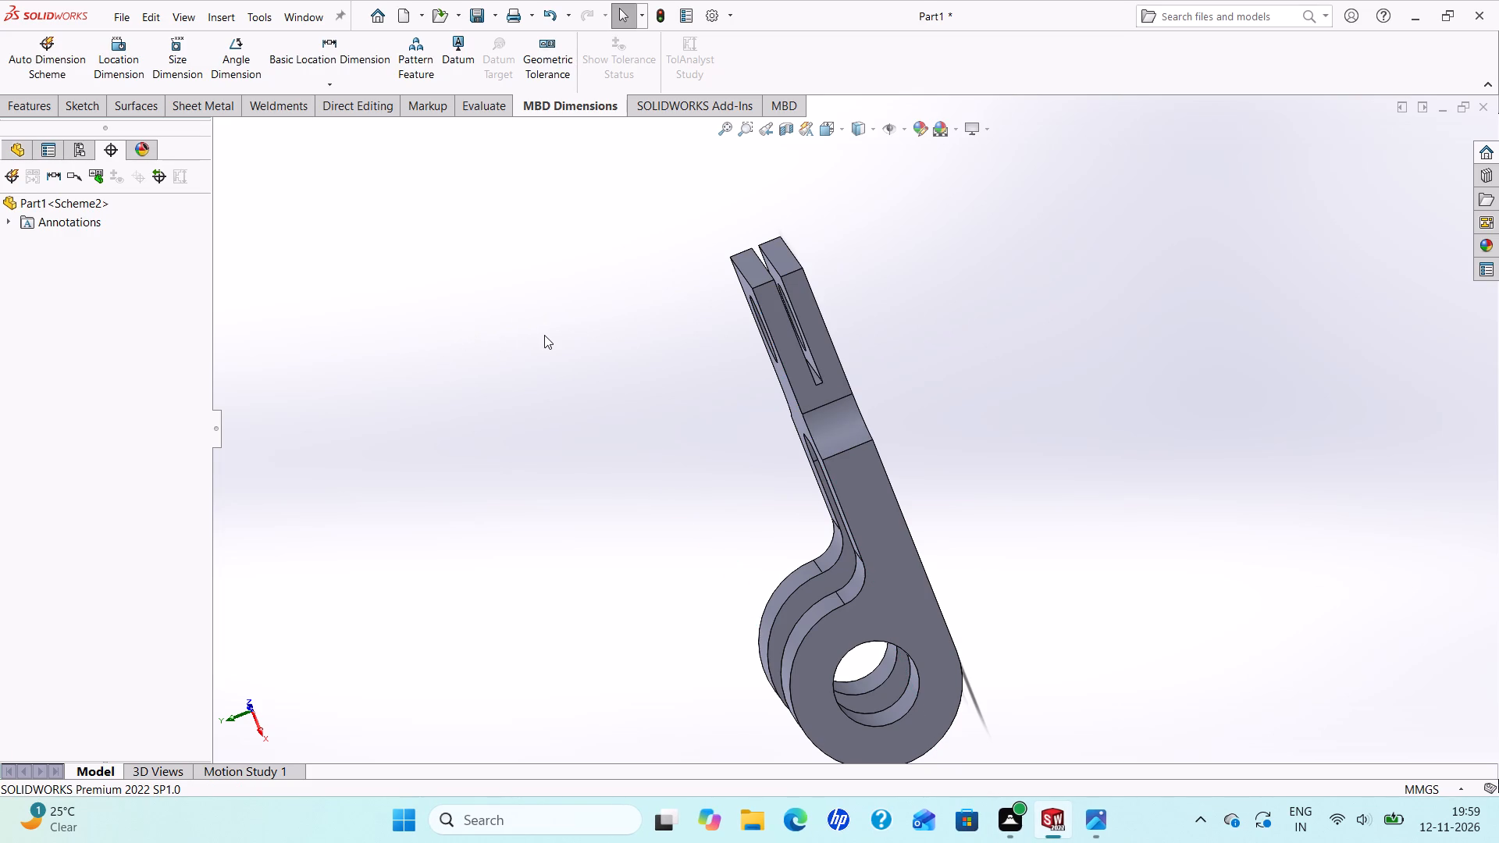
{"action": "key", "text": "ctrl+z"}
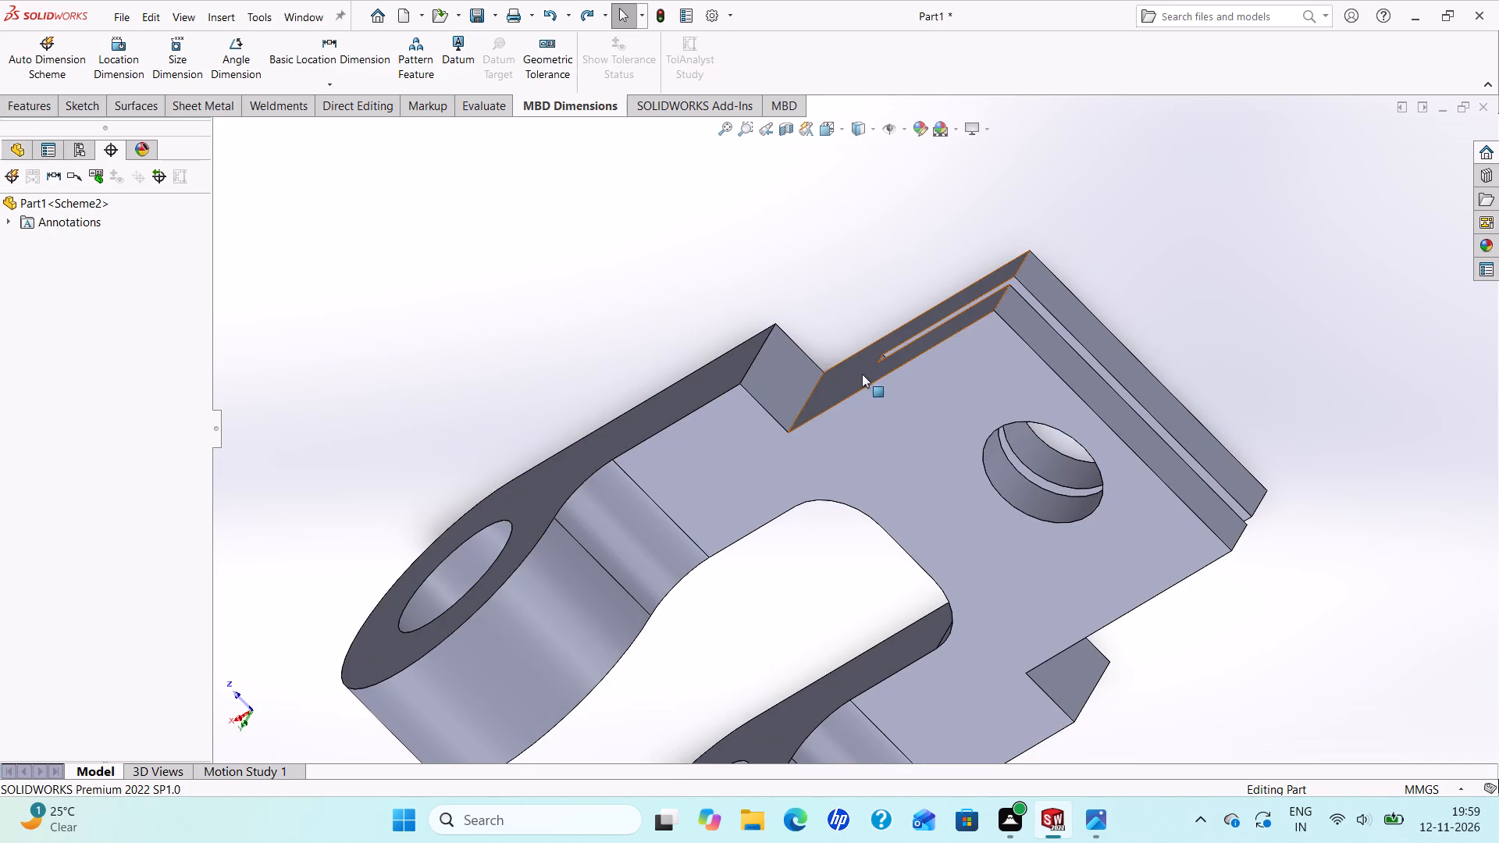
{"action": "scroll", "coordinate": [860, 368], "scroll_direction": "up", "scroll_amount": 1}
{"action": "scroll", "coordinate": [979, 478], "scroll_direction": "down", "scroll_amount": 1}
{"action": "scroll", "coordinate": [984, 471], "scroll_direction": "up", "scroll_amount": 1}
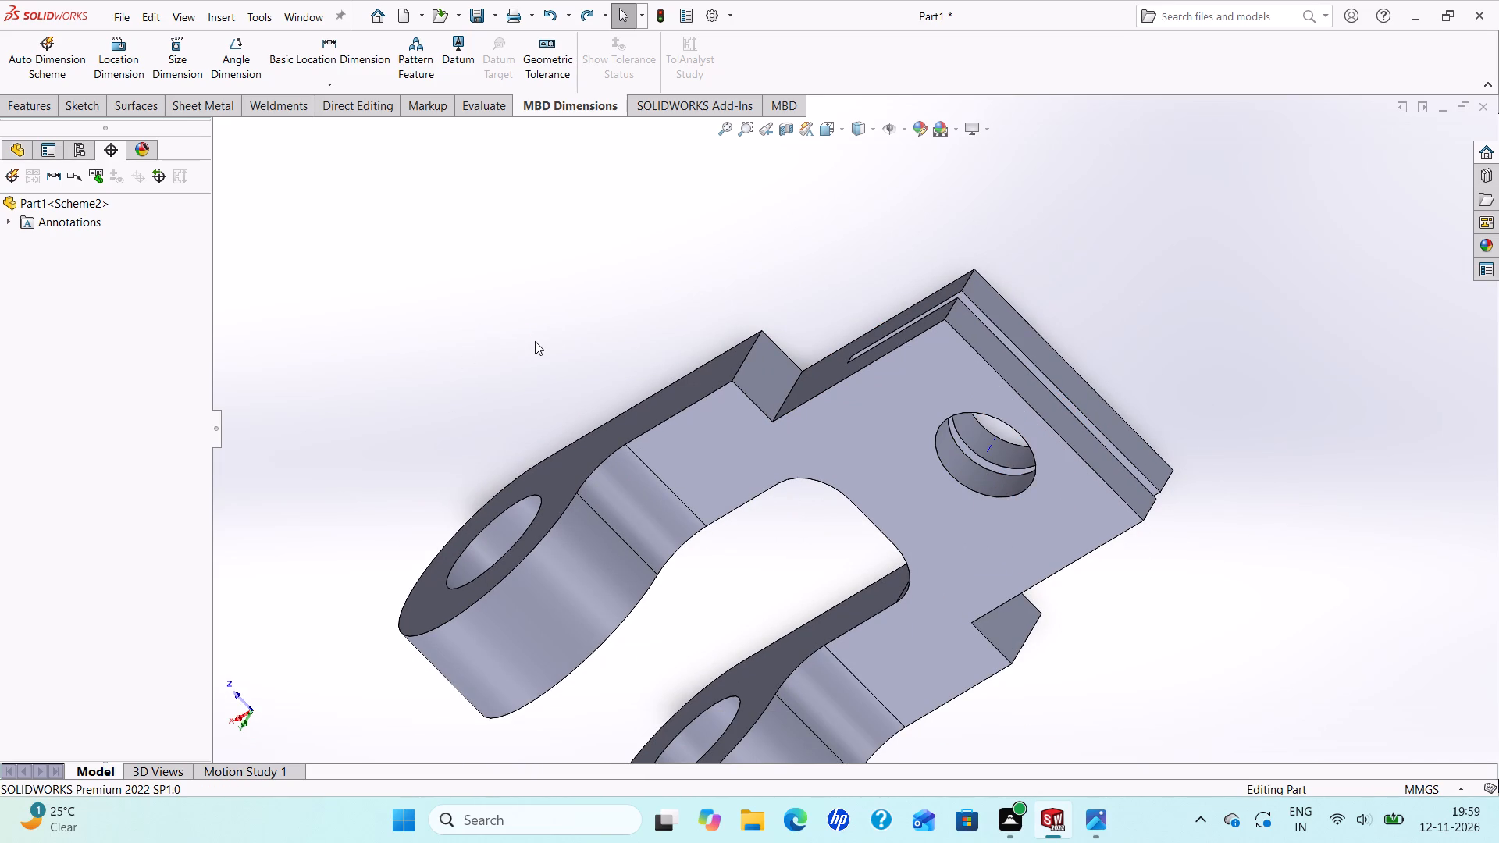
Undo the fillets at the fork's inner corners and the edit before them, and exit the shank hole sketch.
{"action": "key", "text": "ctrl+z"}
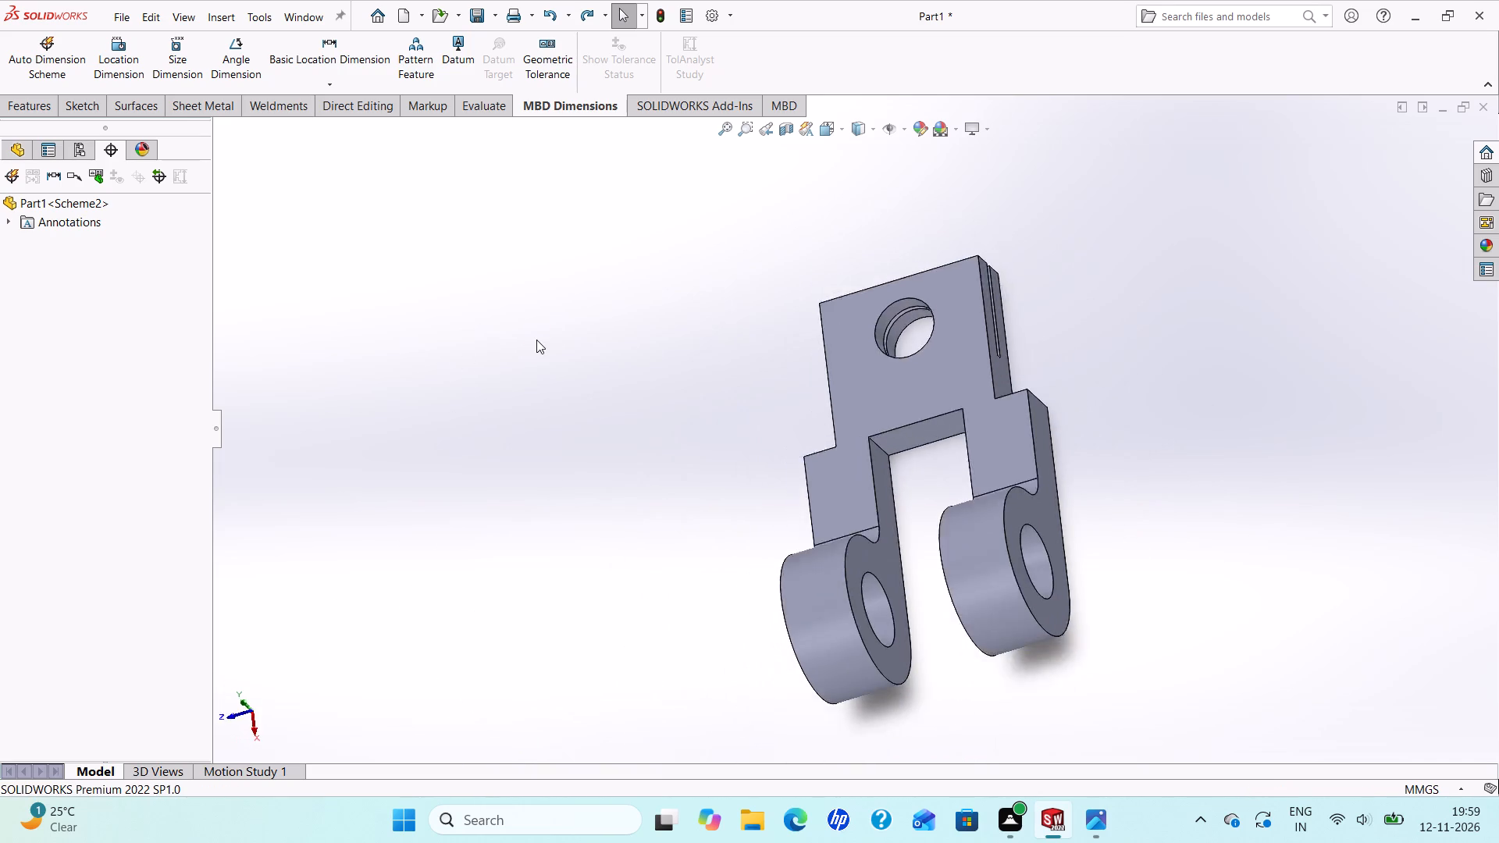
{"action": "key", "text": "ctrl+z"}
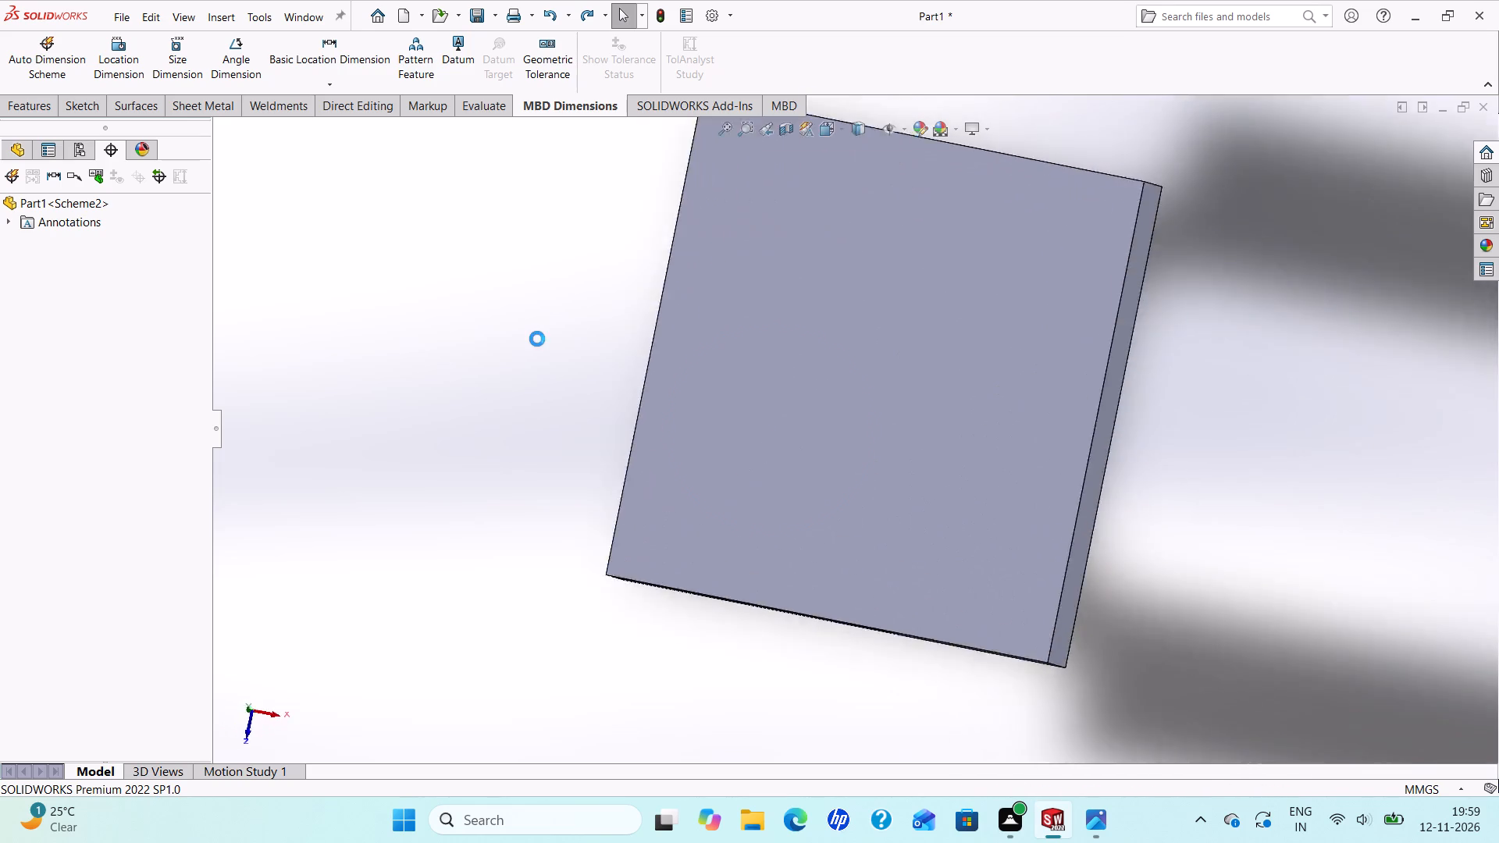
{"action": "scroll", "coordinate": [701, 374], "scroll_direction": "up", "scroll_amount": 5}
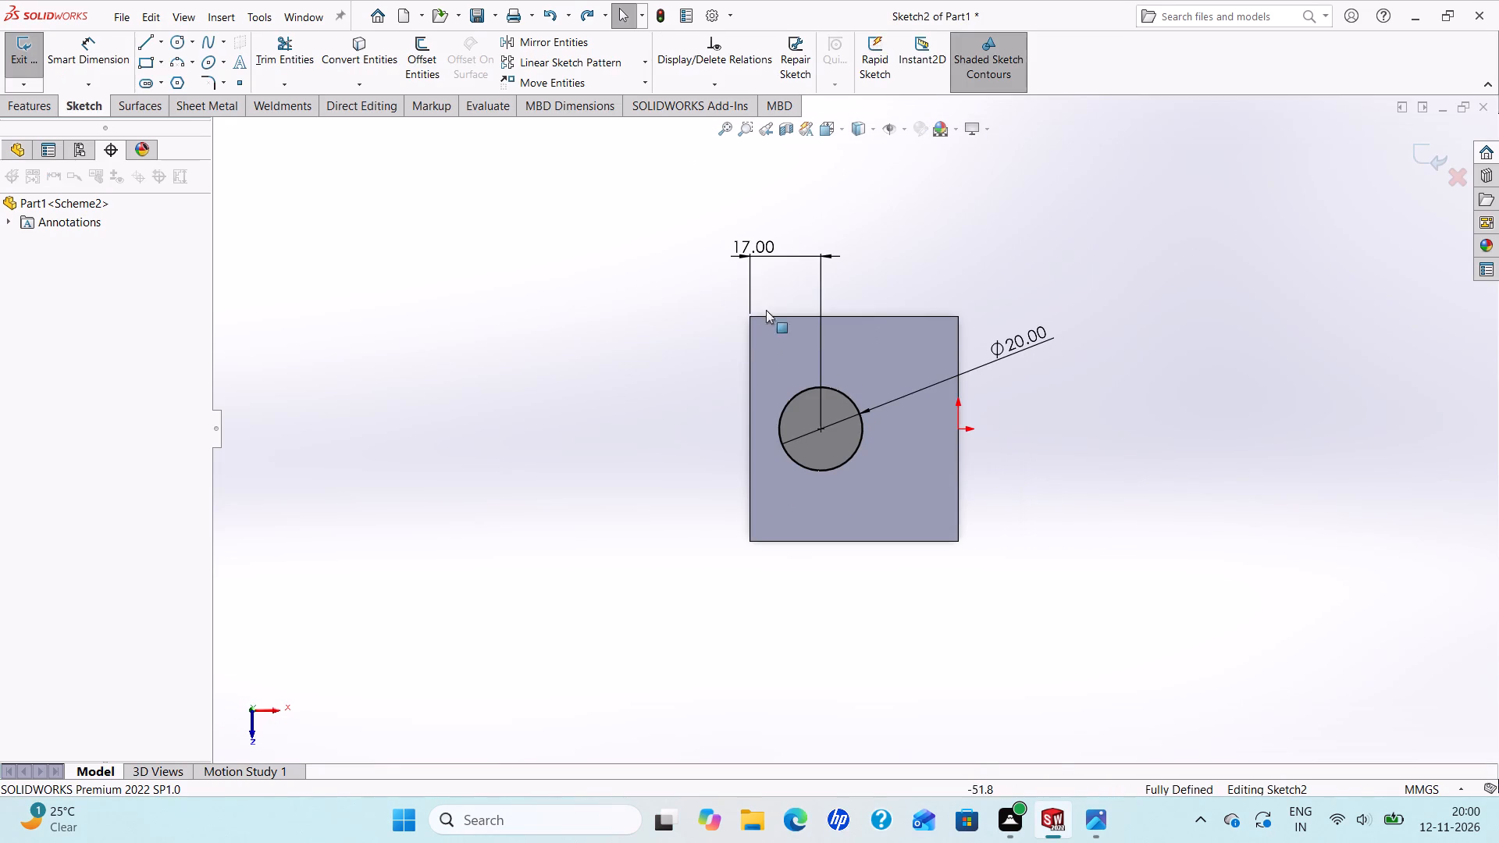
{"action": "left_click", "coordinate": [29, 73]}
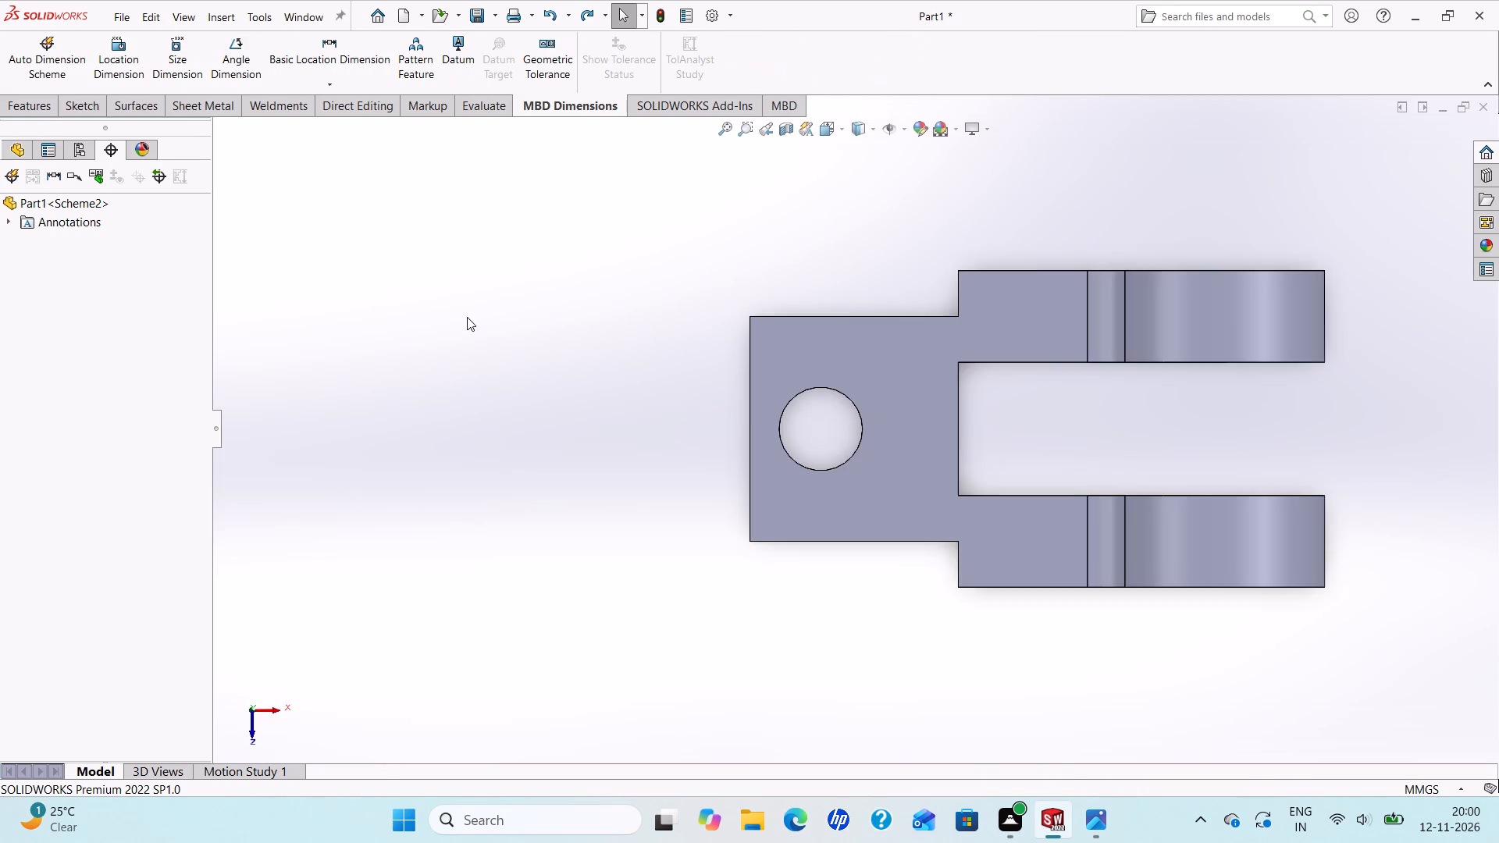
Bring back the part's feature tree and examine the shank, slot, fork arms and unfilleted corners from several sides.
{"action": "scroll", "coordinate": [485, 340], "scroll_direction": "up", "scroll_amount": 1}
{"action": "scroll", "coordinate": [608, 397], "scroll_direction": "up", "scroll_amount": 1}
{"action": "middle_click_drag", "start_coordinate": [648, 425], "coordinate": [771, 406]}
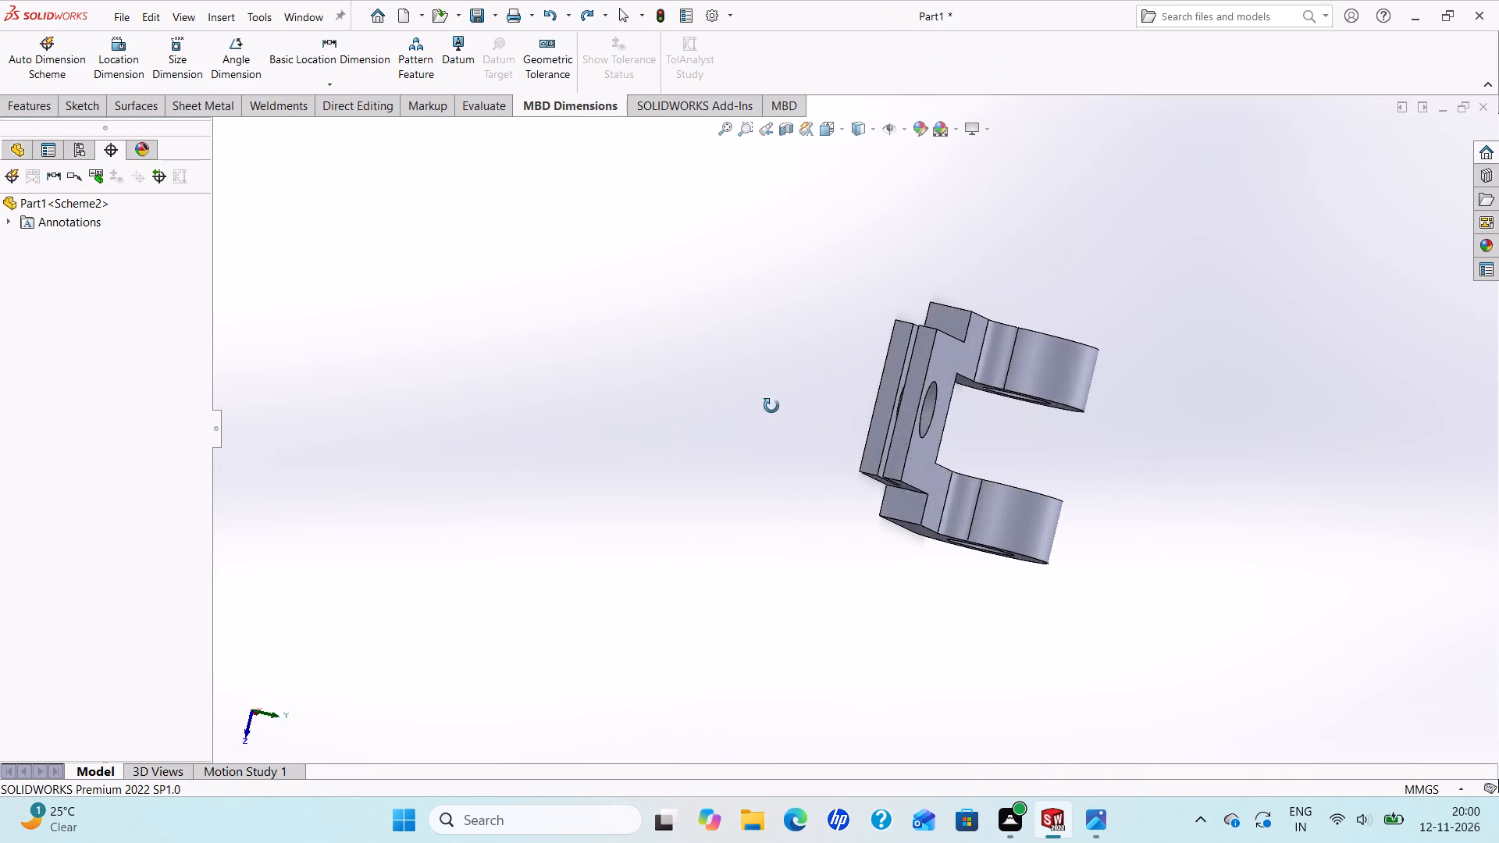
{"action": "middle_click_drag", "start_coordinate": [771, 406], "coordinate": [665, 361]}
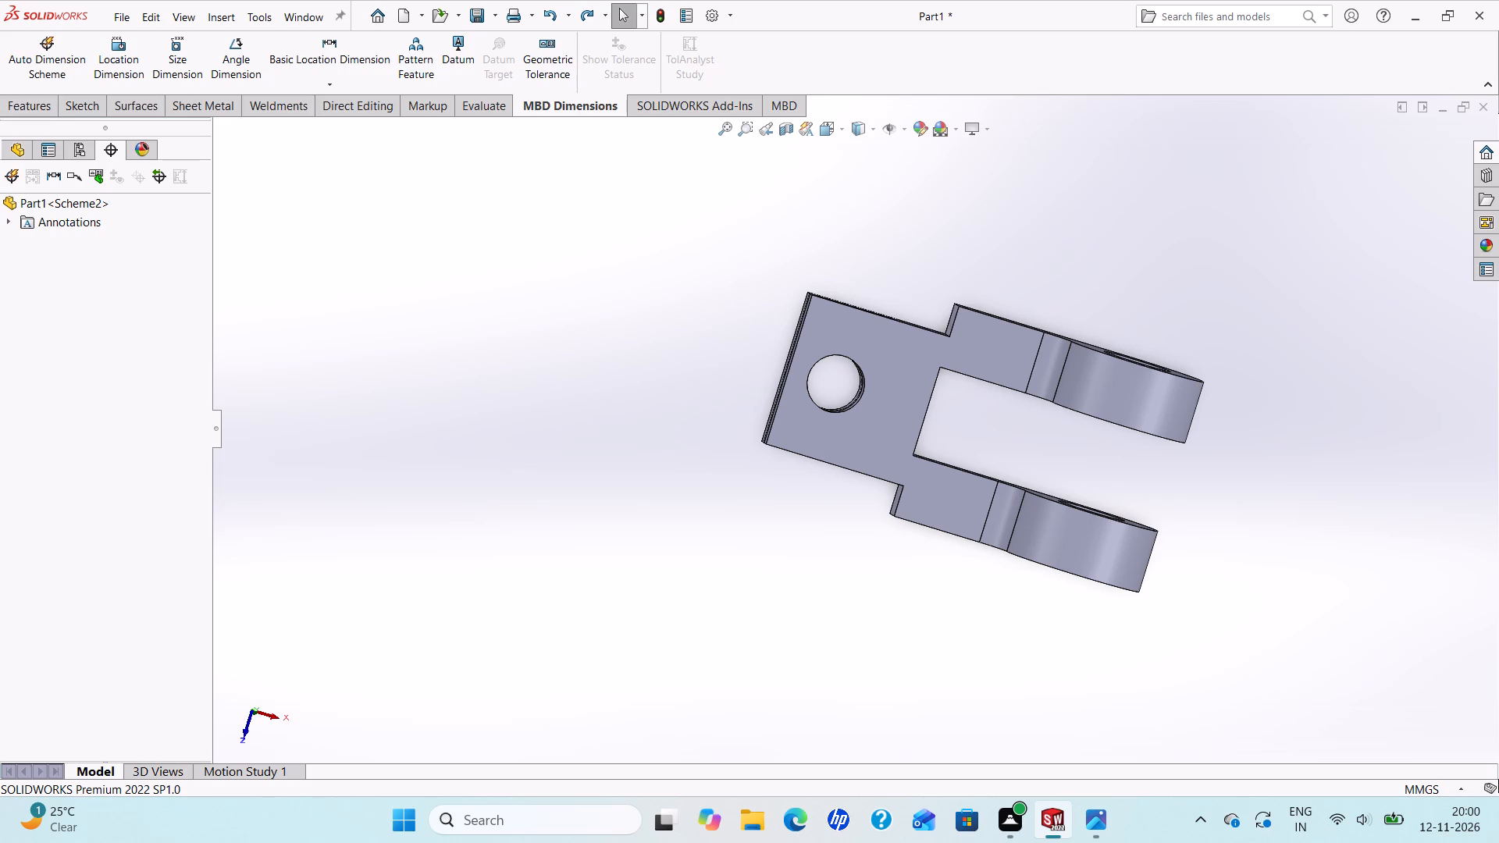
{"action": "left_click", "coordinate": [22, 111]}
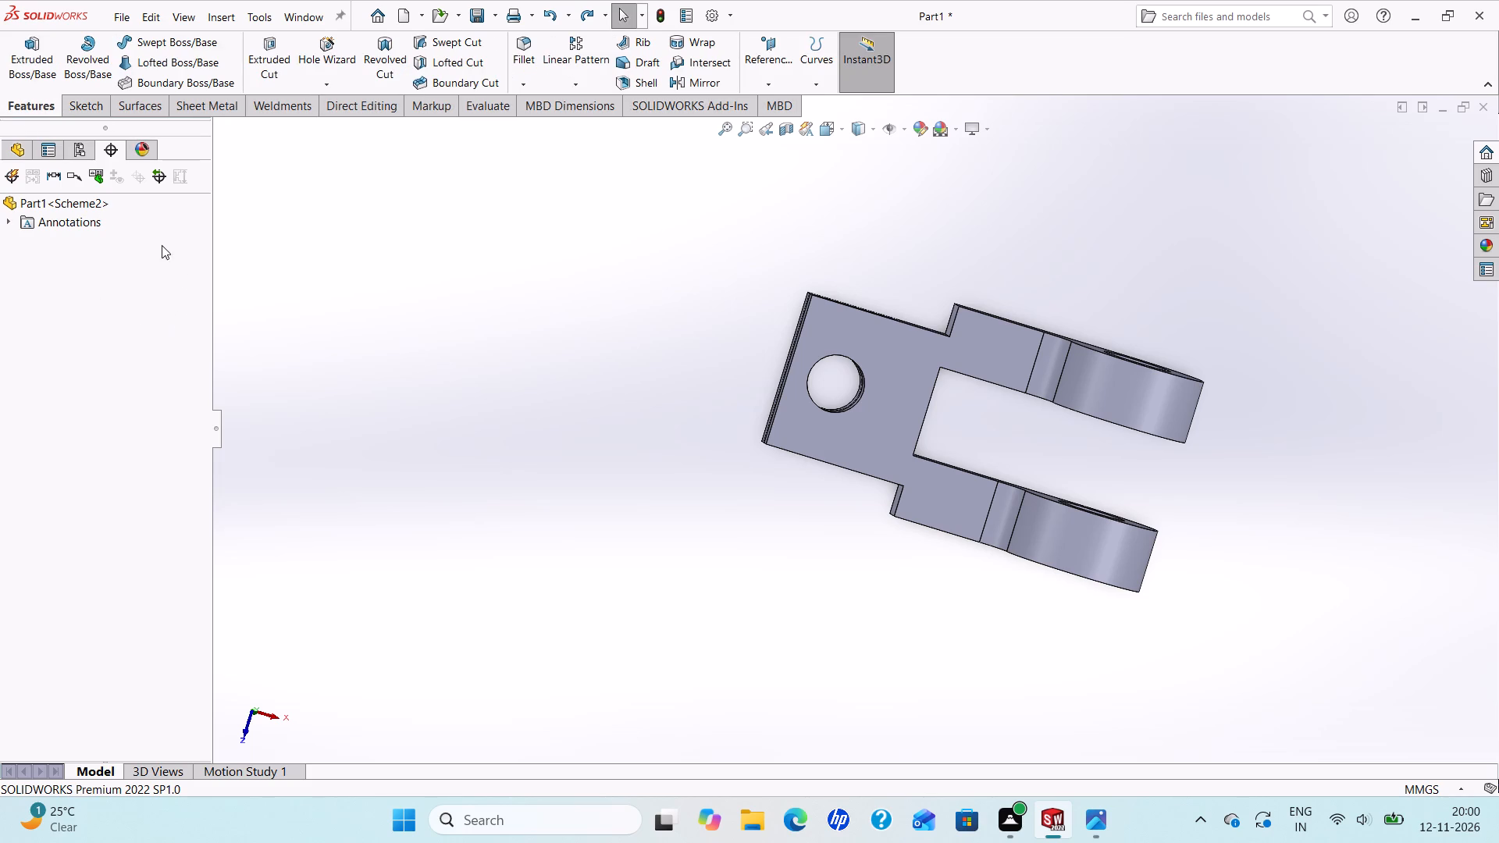
{"action": "left_click", "coordinate": [53, 151]}
{"action": "left_click", "coordinate": [19, 155]}
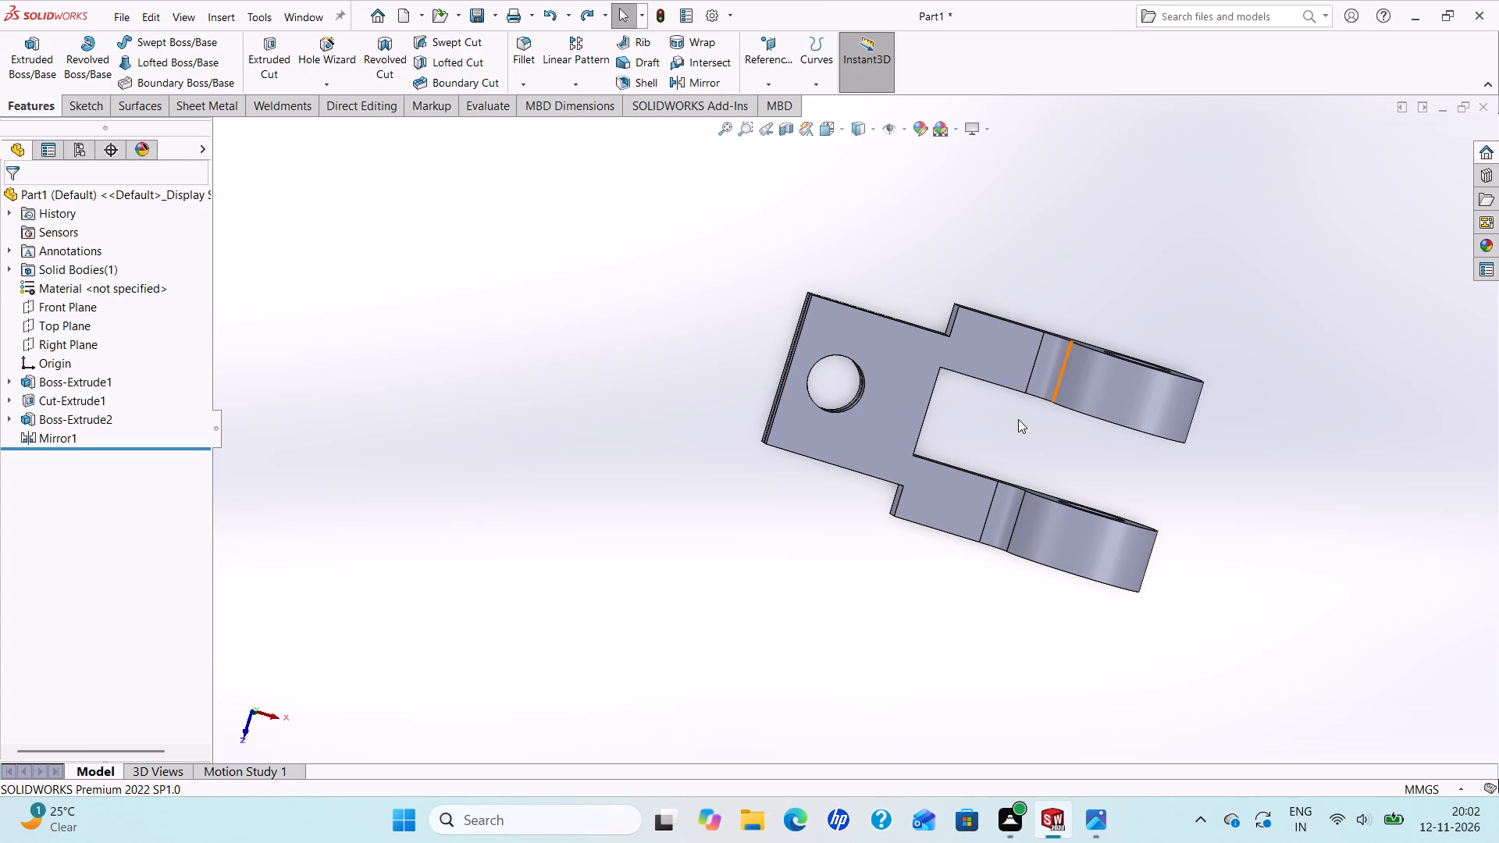
{"action": "scroll", "coordinate": [1019, 426], "scroll_direction": "up", "scroll_amount": 2}
{"action": "scroll", "coordinate": [1023, 429], "scroll_direction": "down", "scroll_amount": 2}
{"action": "middle_click_drag", "start_coordinate": [1023, 429], "coordinate": [1026, 435]}
{"action": "scroll", "coordinate": [1024, 429], "scroll_direction": "down", "scroll_amount": 1}
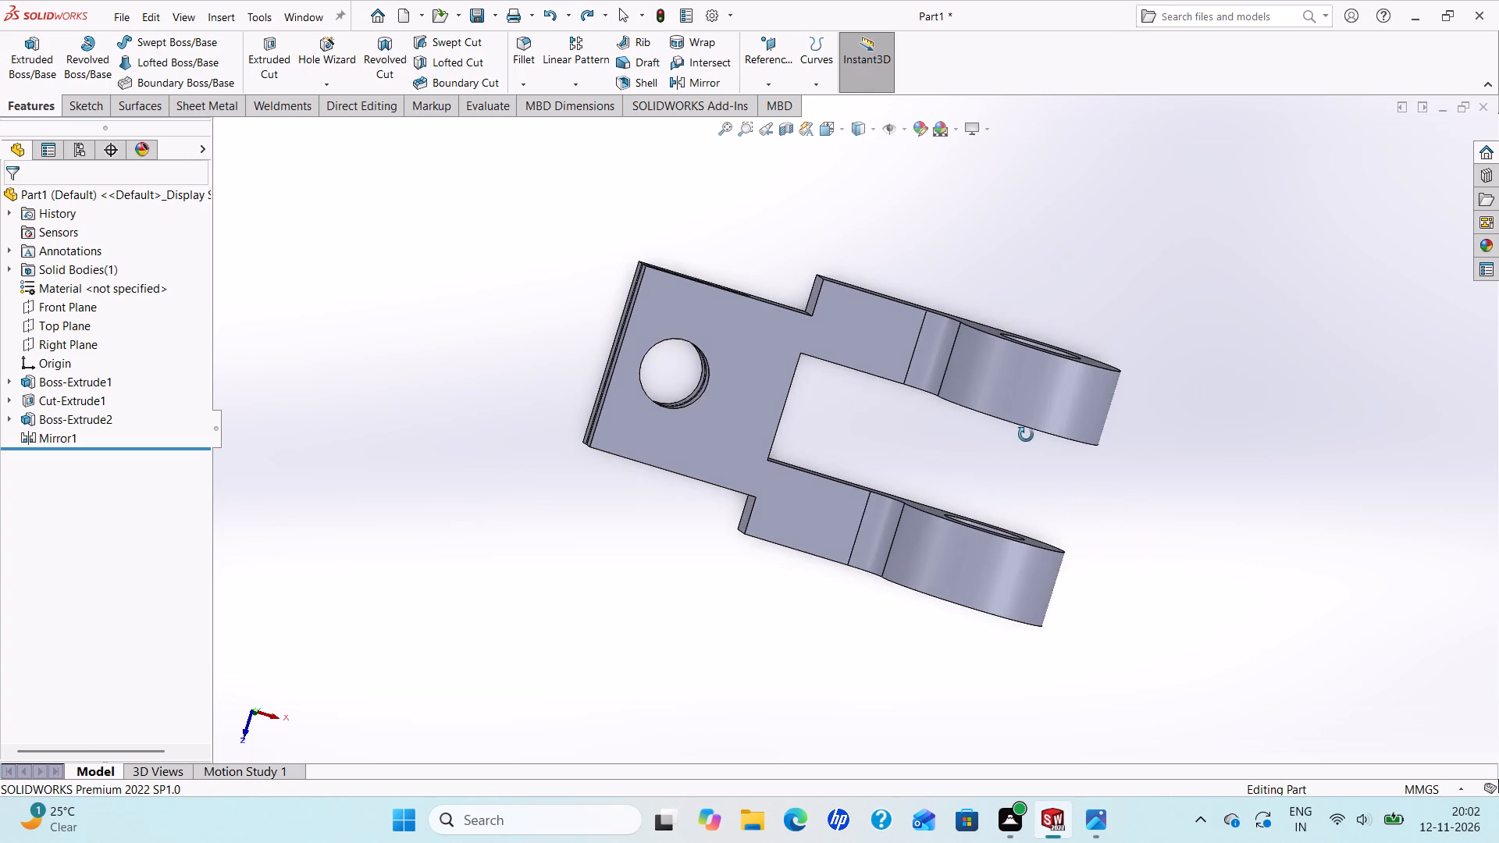
{"action": "middle_click_drag", "start_coordinate": [1026, 435], "coordinate": [953, 479]}
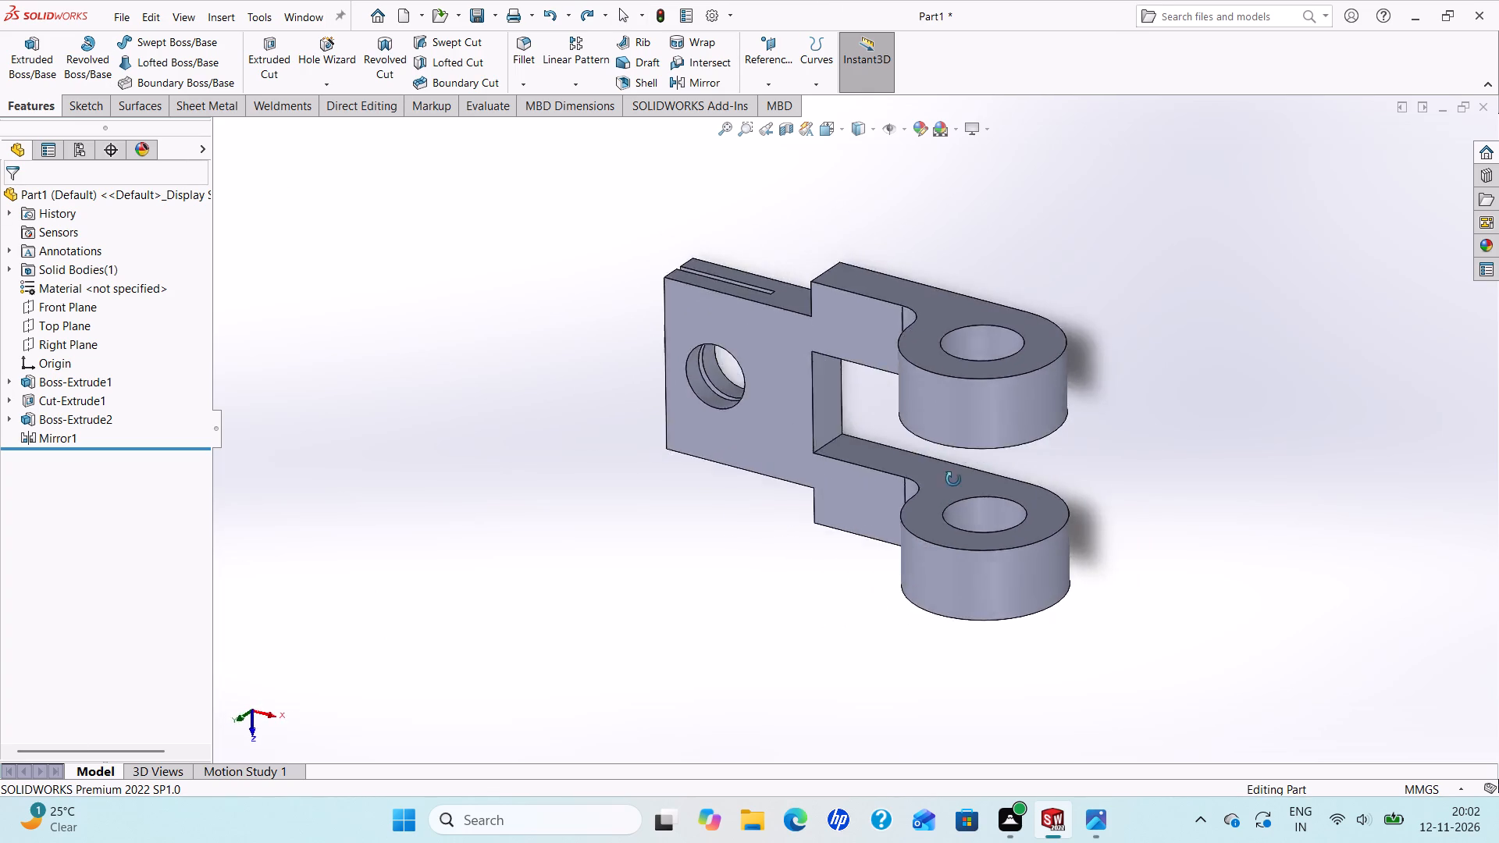
{"action": "middle_click_drag", "start_coordinate": [953, 479], "coordinate": [949, 294]}
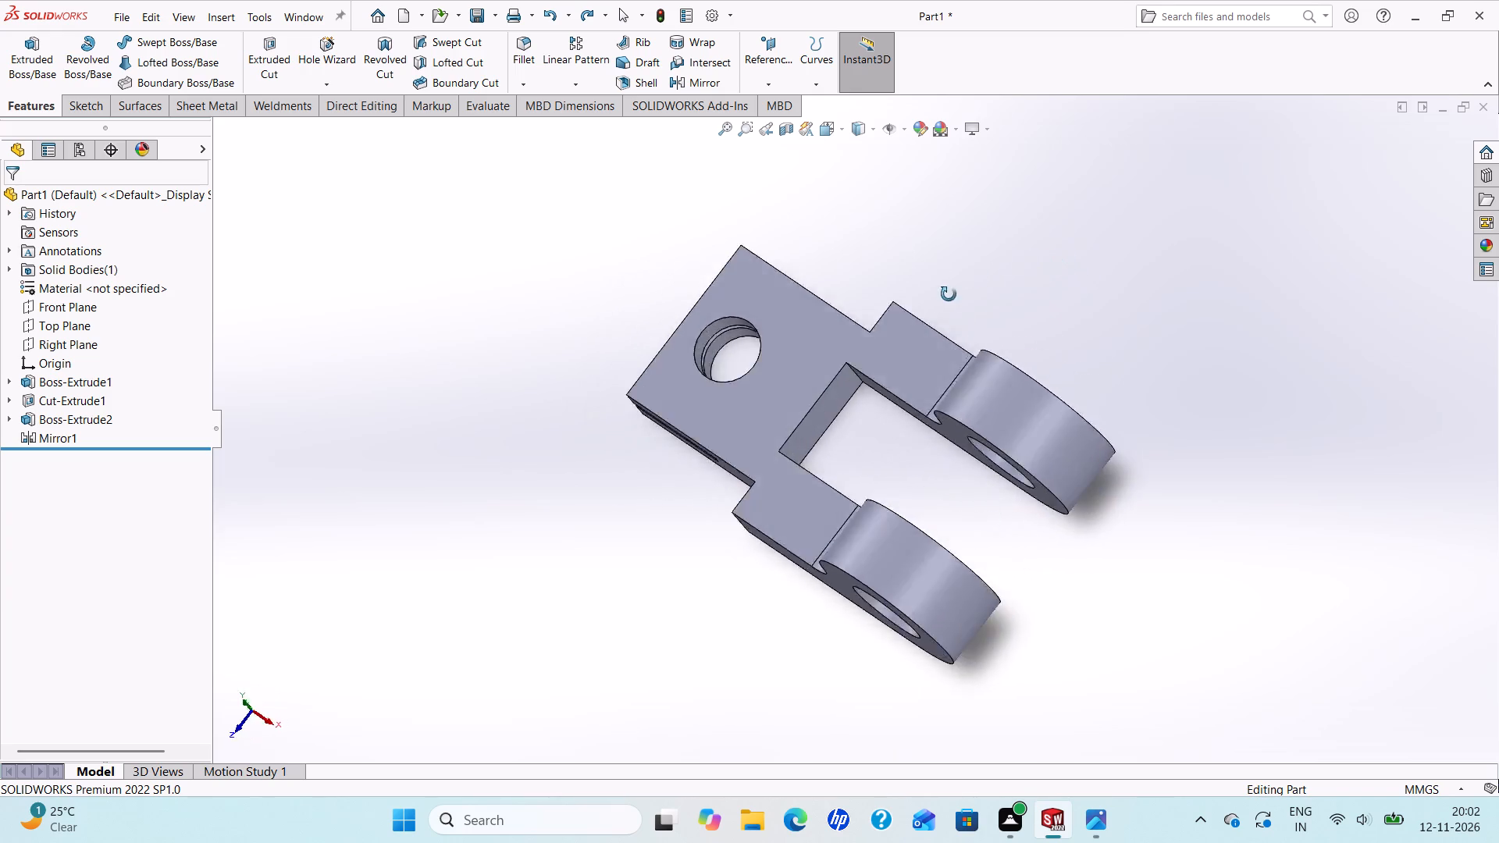
{"action": "middle_click_drag", "start_coordinate": [949, 294], "coordinate": [744, 425]}
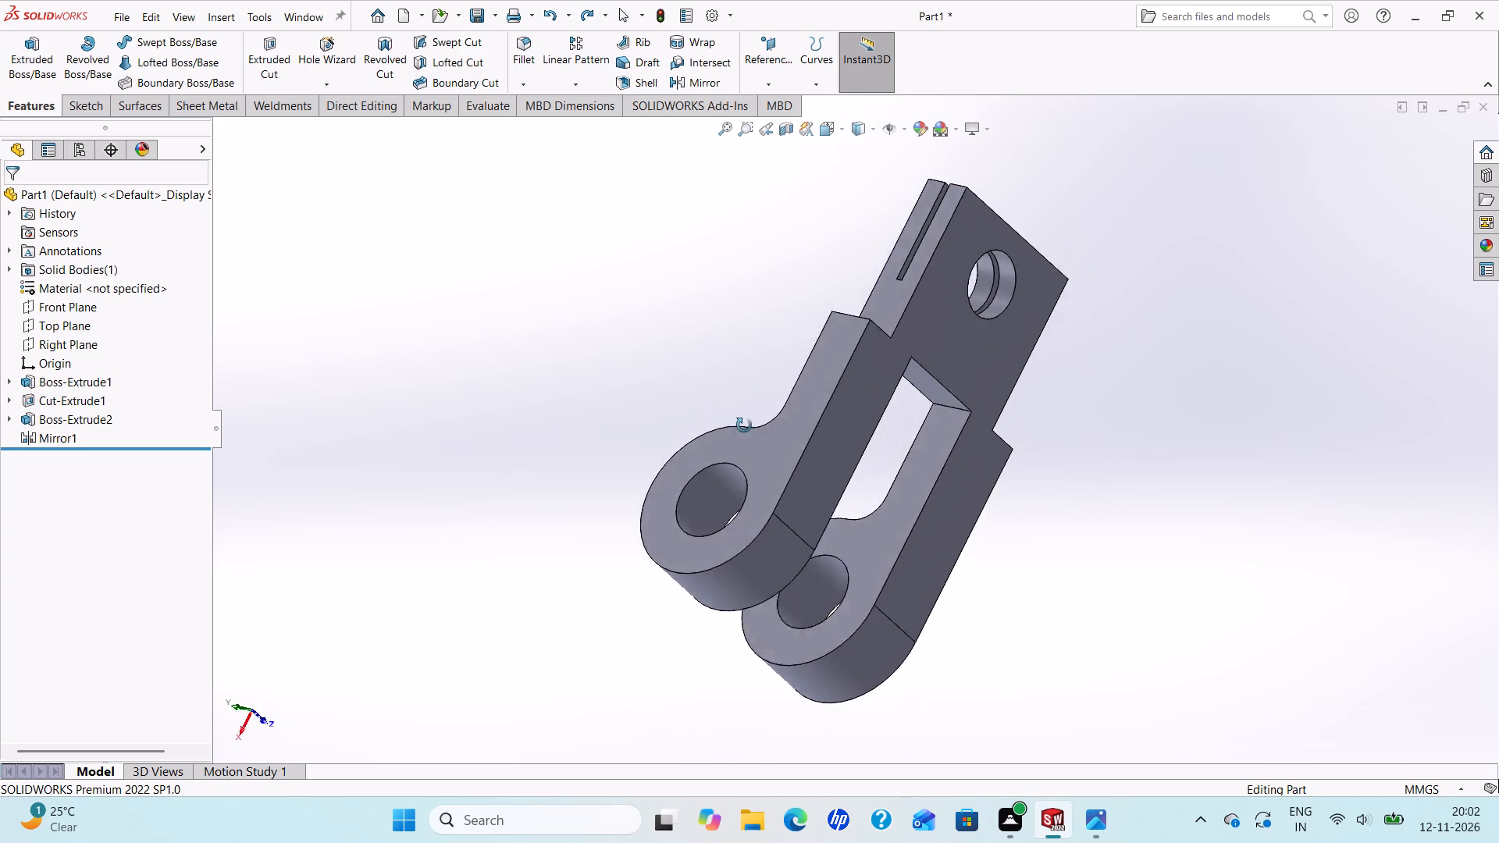
{"action": "middle_click_drag", "start_coordinate": [744, 425], "coordinate": [498, 285]}
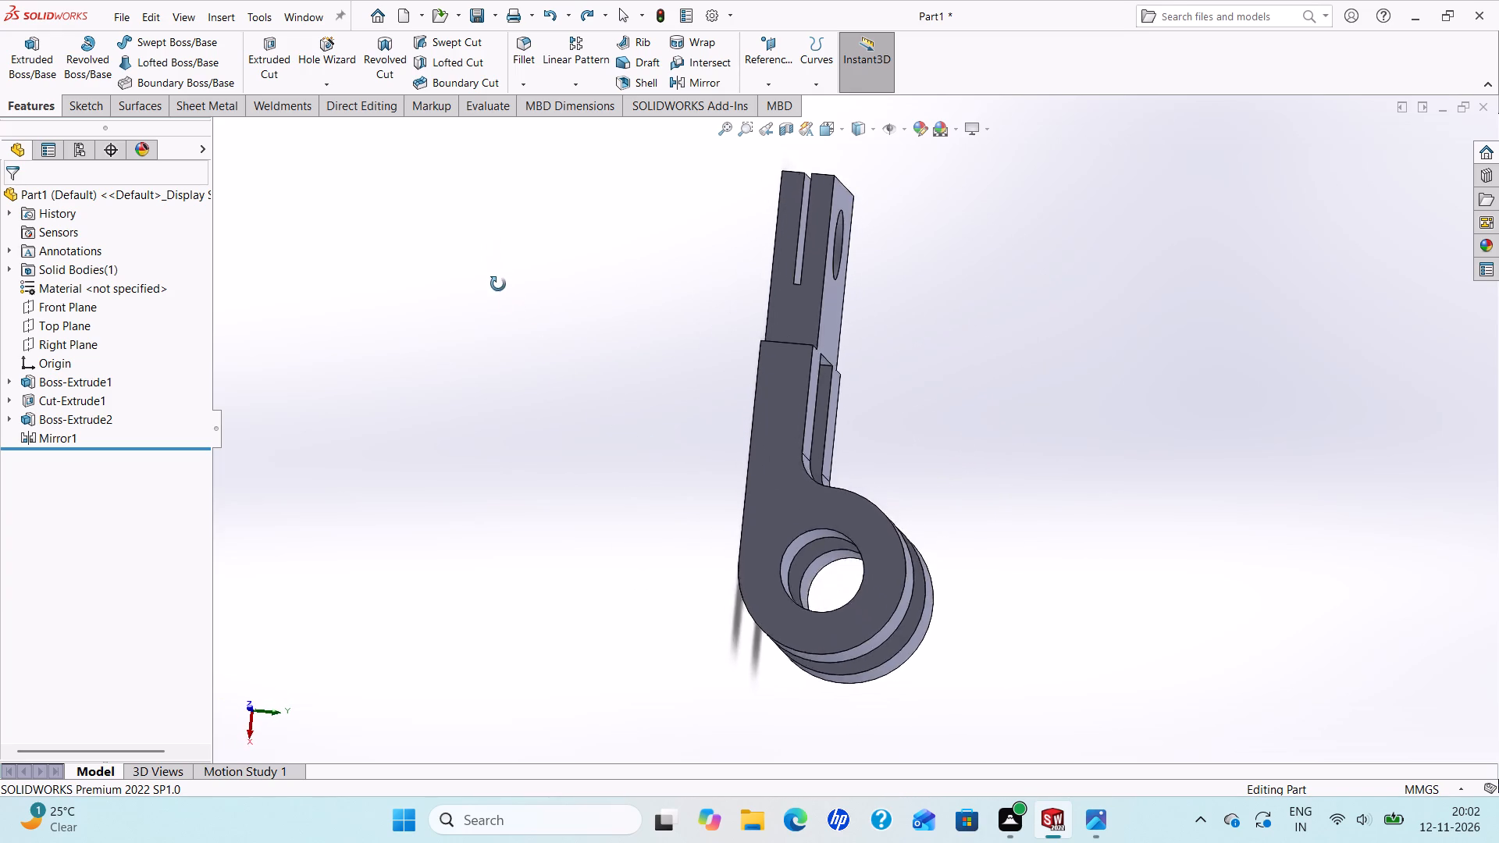
{"action": "middle_click_drag", "start_coordinate": [498, 285], "coordinate": [846, 351]}
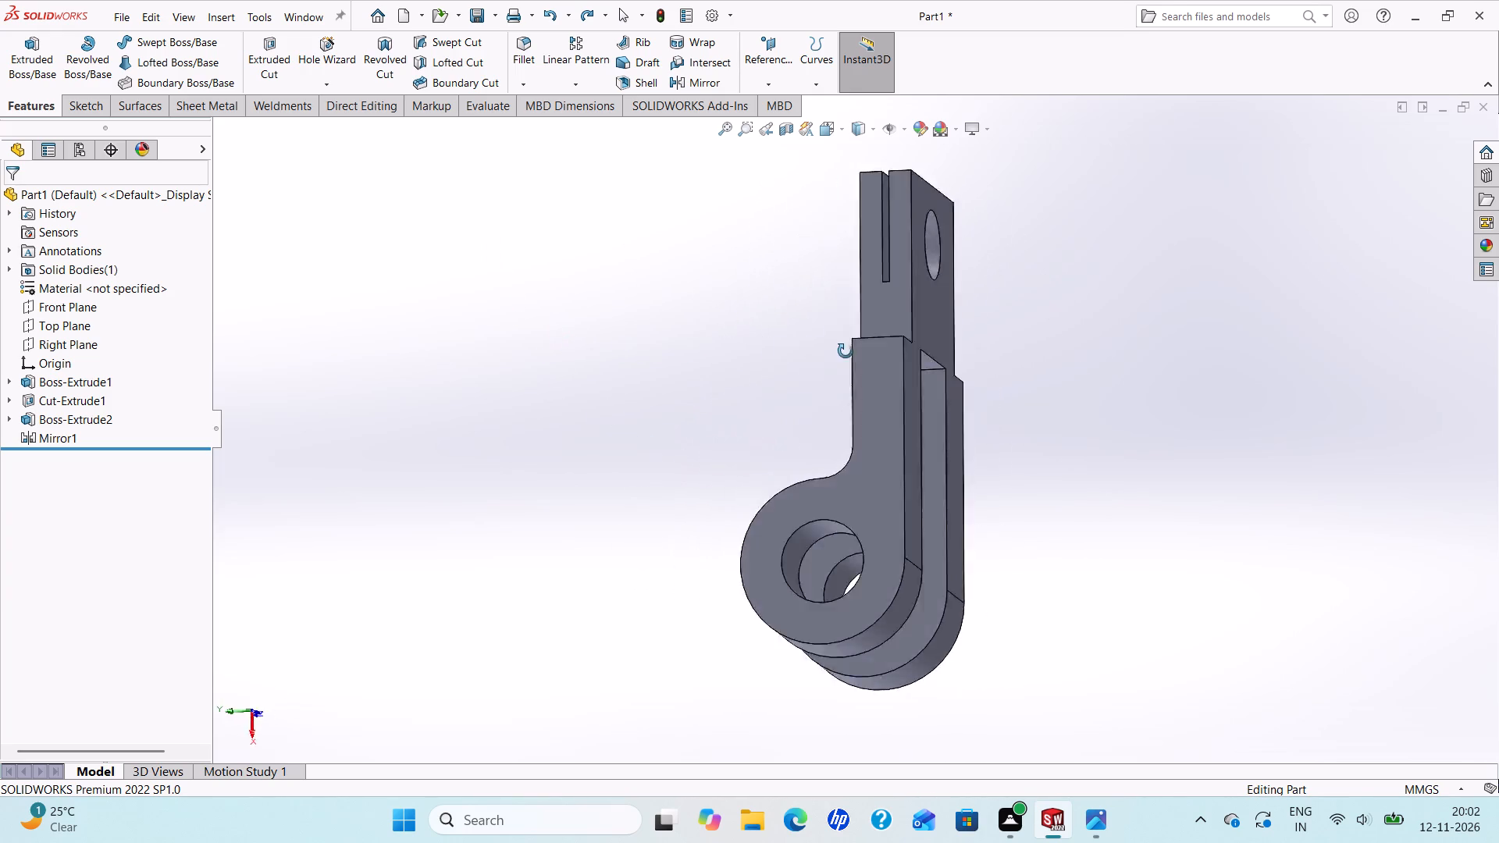
Fillet the two shoulder edges between the shank and the fork arms with a 14 mm radius.
{"action": "middle_click_drag", "start_coordinate": [846, 351], "coordinate": [1498, 282]}
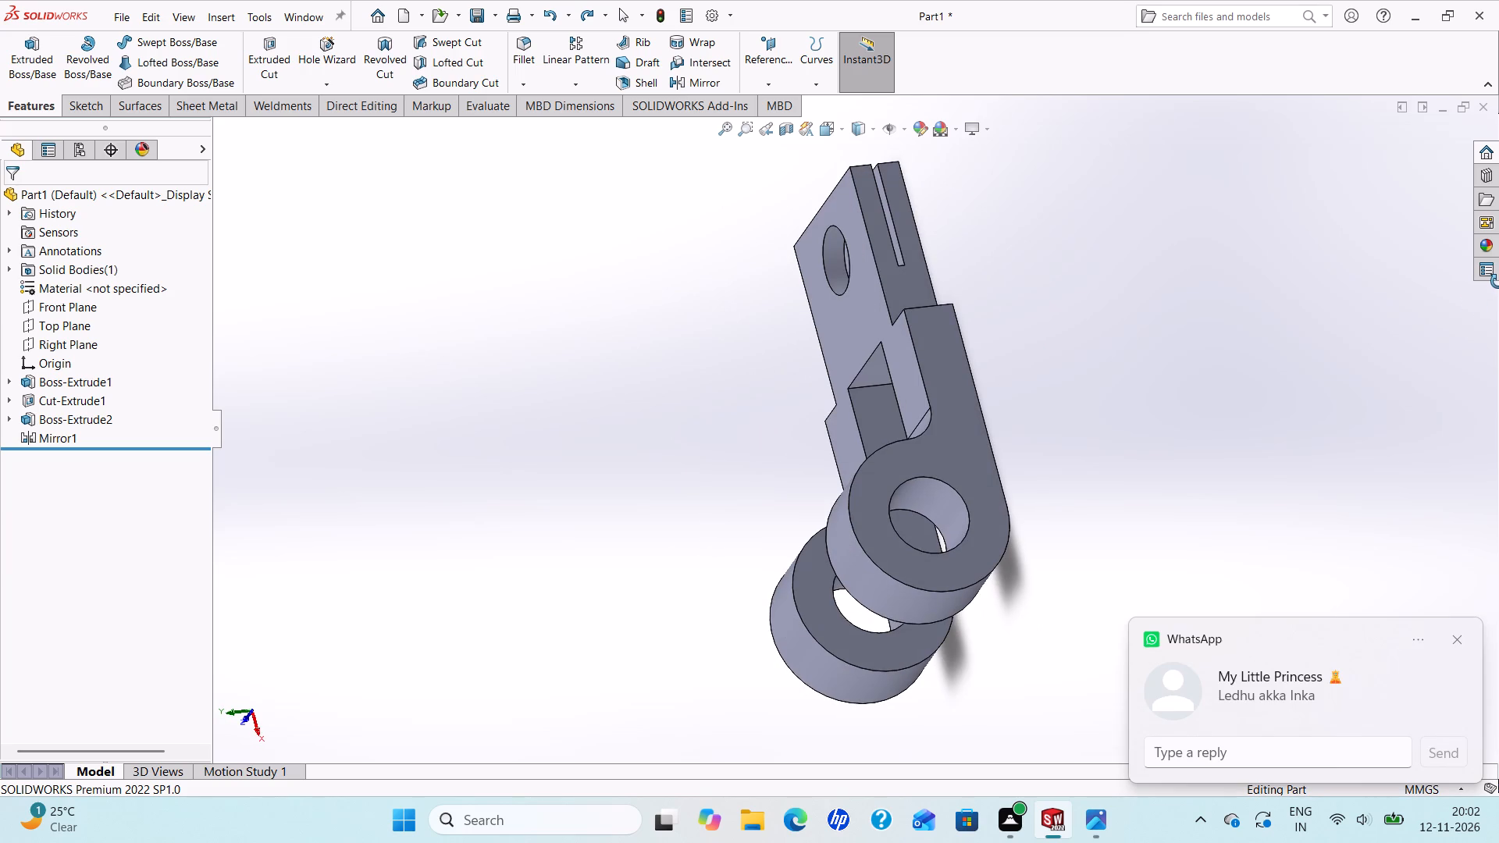
{"action": "middle_click_drag", "start_coordinate": [1498, 282], "coordinate": [1412, 337]}
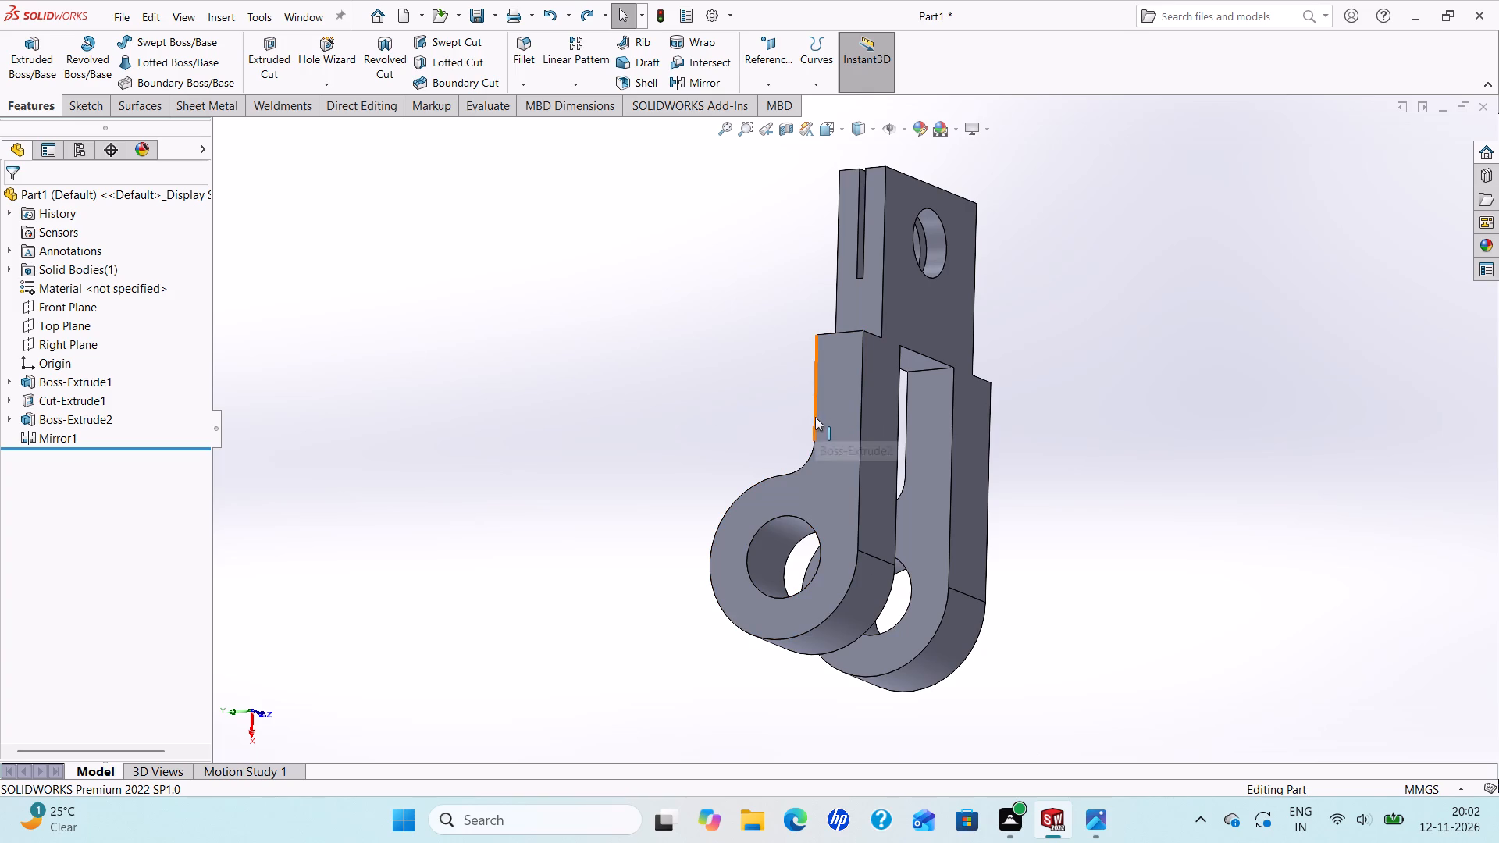
{"action": "middle_click_drag", "start_coordinate": [816, 417], "coordinate": [1013, 450]}
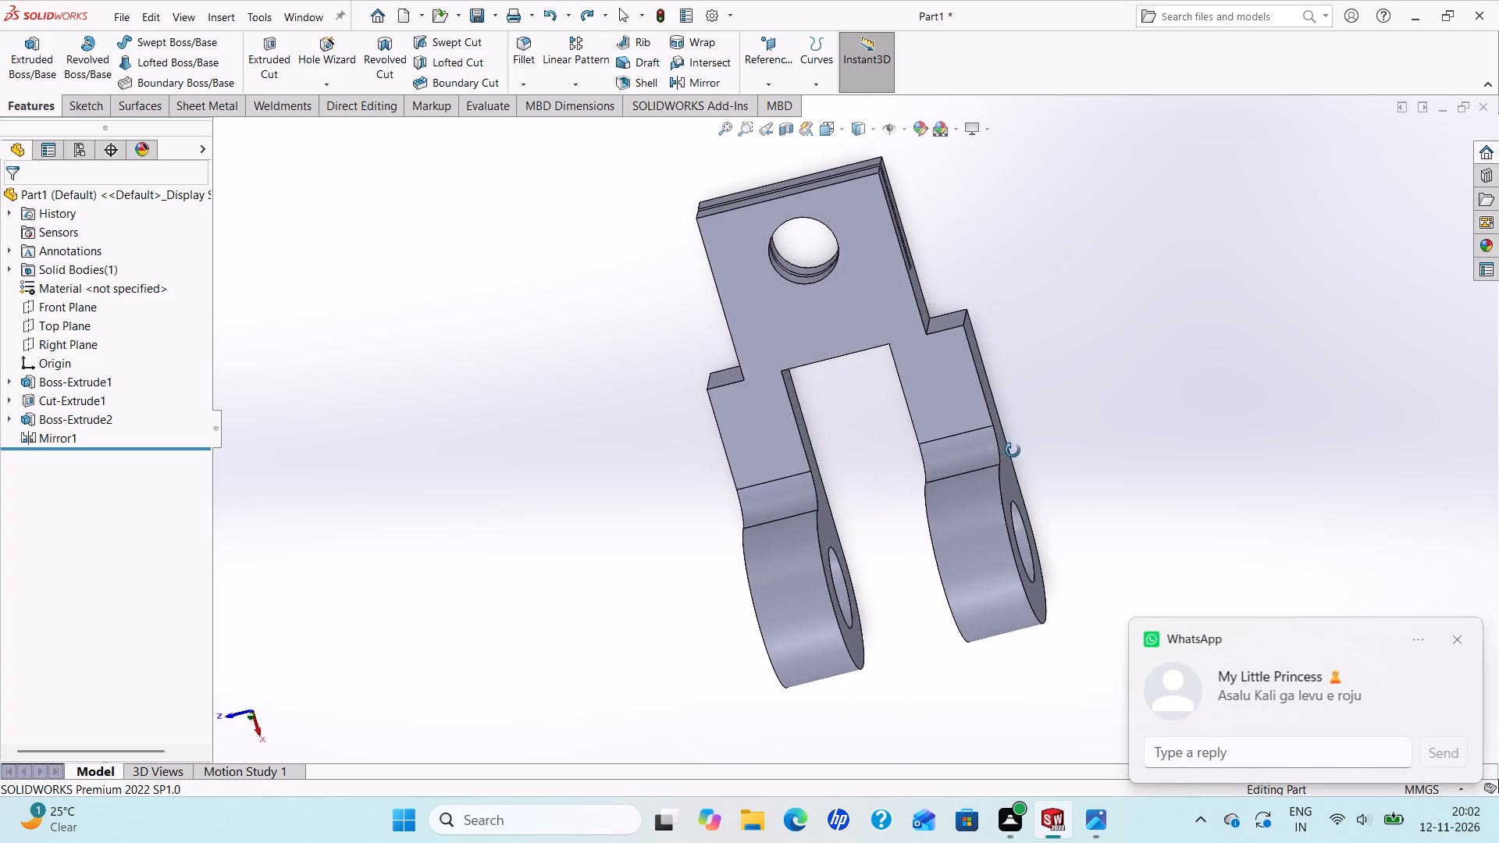
{"action": "middle_click_drag", "start_coordinate": [1013, 450], "coordinate": [1000, 454]}
{"action": "scroll", "coordinate": [1000, 454], "scroll_direction": "up", "scroll_amount": 1}
{"action": "scroll", "coordinate": [1000, 454], "scroll_direction": "down", "scroll_amount": 1}
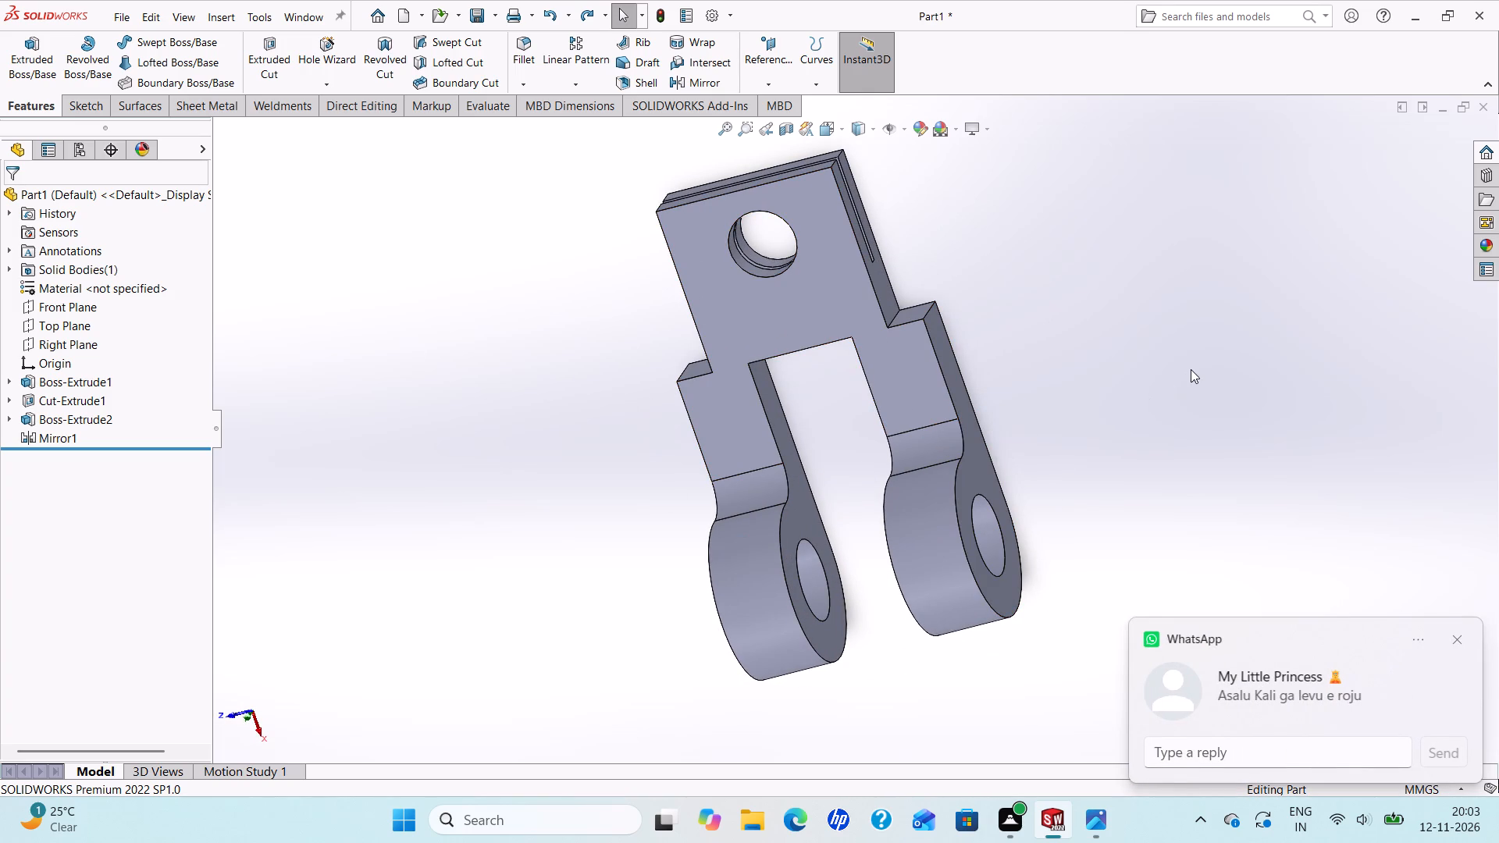
{"action": "scroll", "coordinate": [1007, 649], "scroll_direction": "up", "scroll_amount": 1}
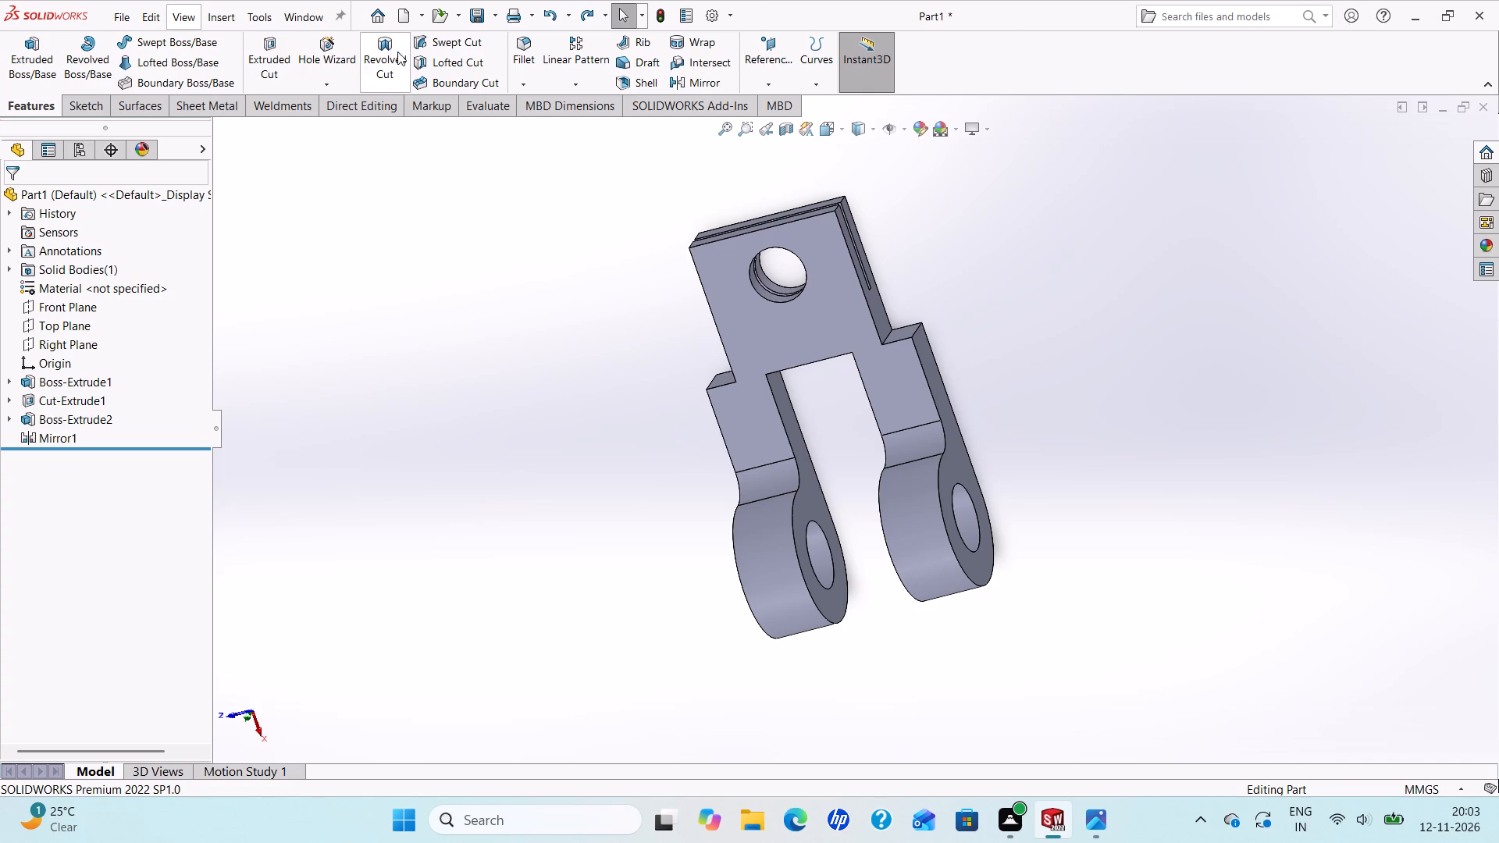
{"action": "left_click", "coordinate": [525, 62]}
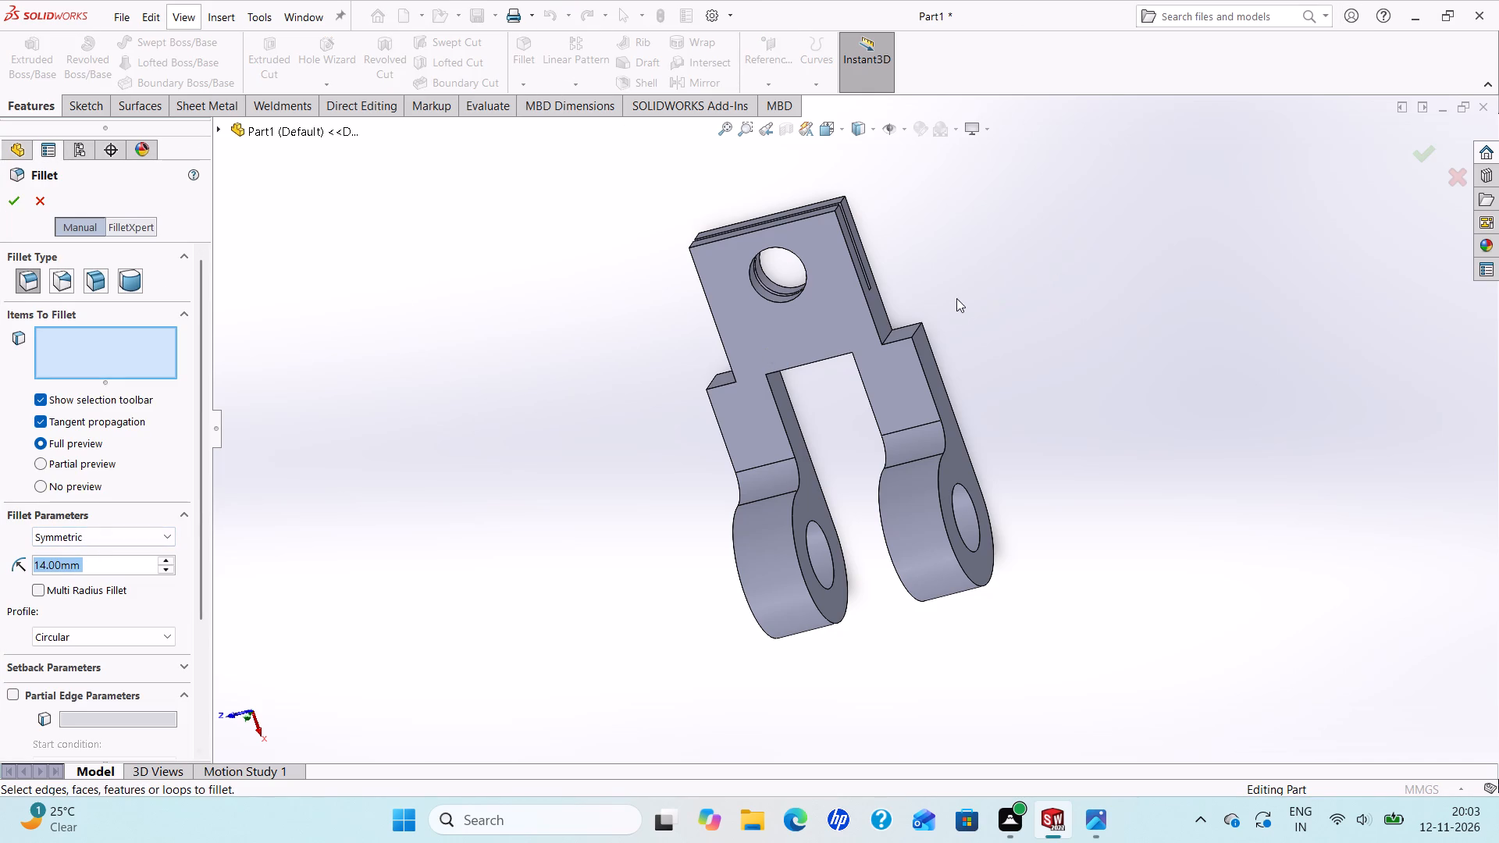
{"action": "scroll", "coordinate": [948, 303], "scroll_direction": "down", "scroll_amount": 2}
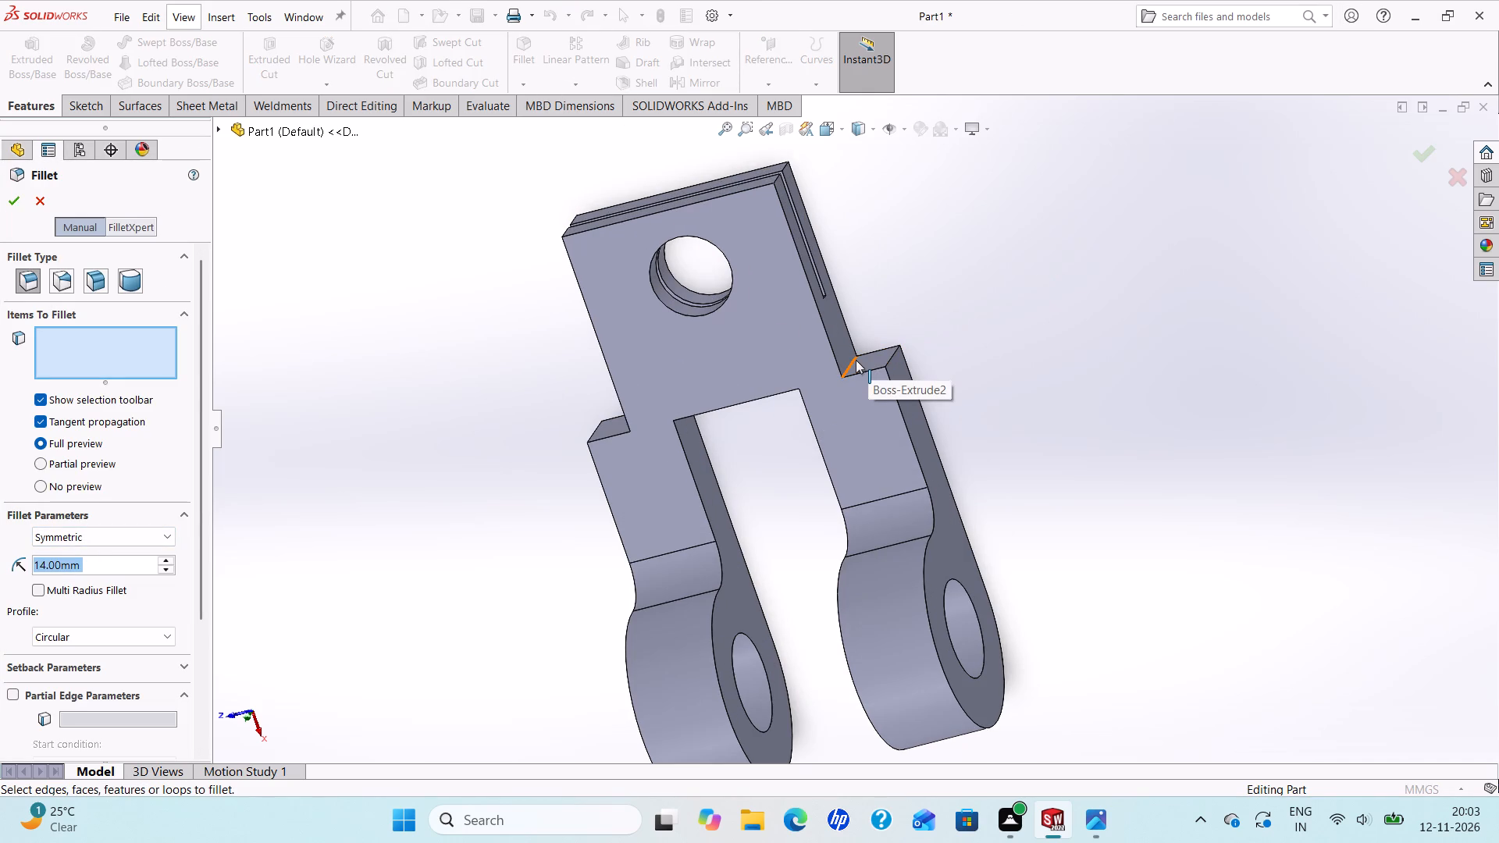
{"action": "left_click", "coordinate": [856, 360]}
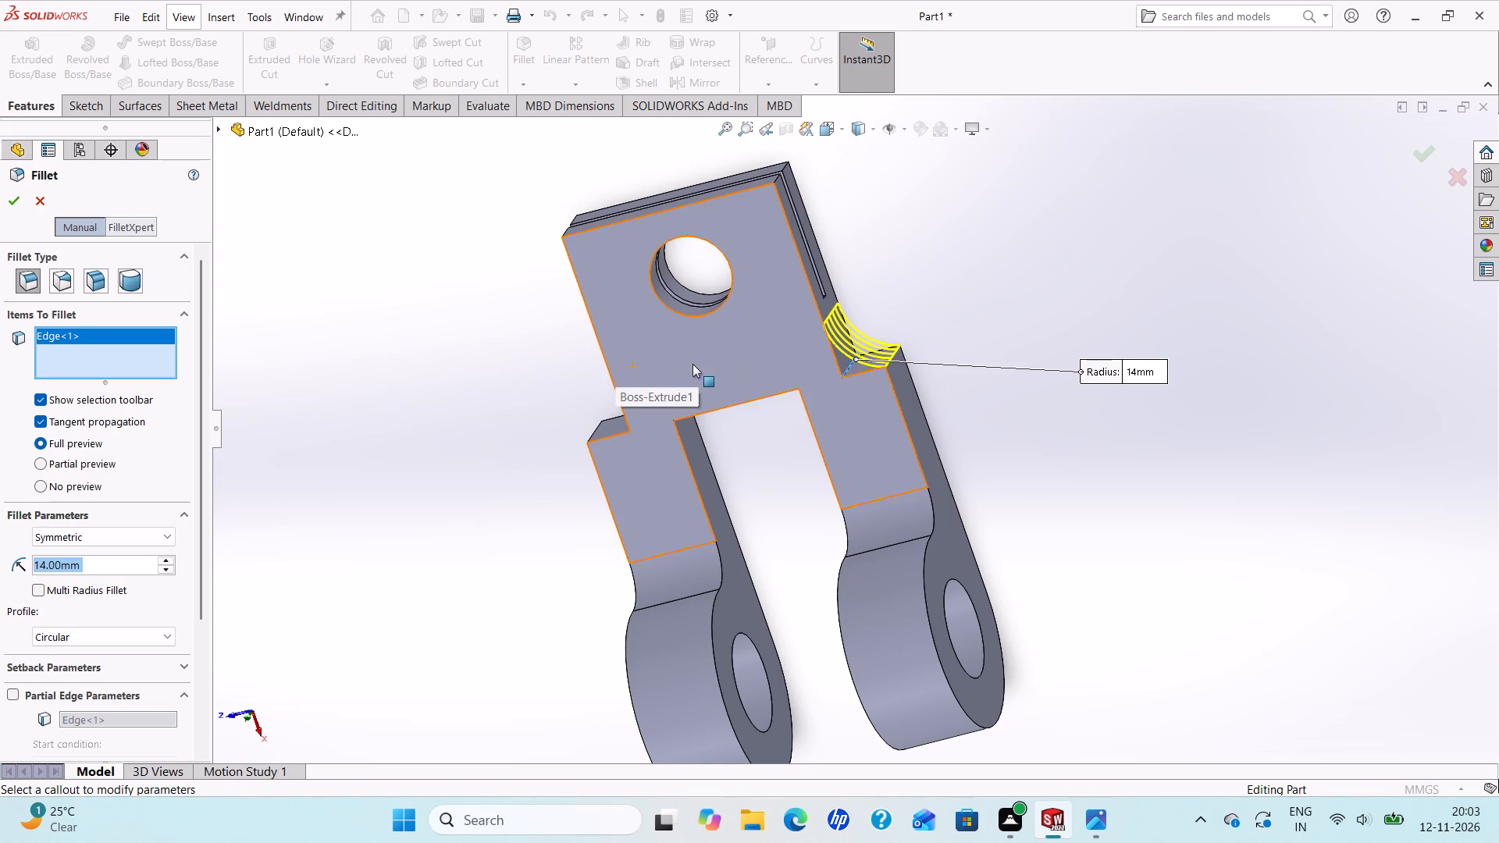
{"action": "scroll", "coordinate": [724, 349], "scroll_direction": "up", "scroll_amount": 1}
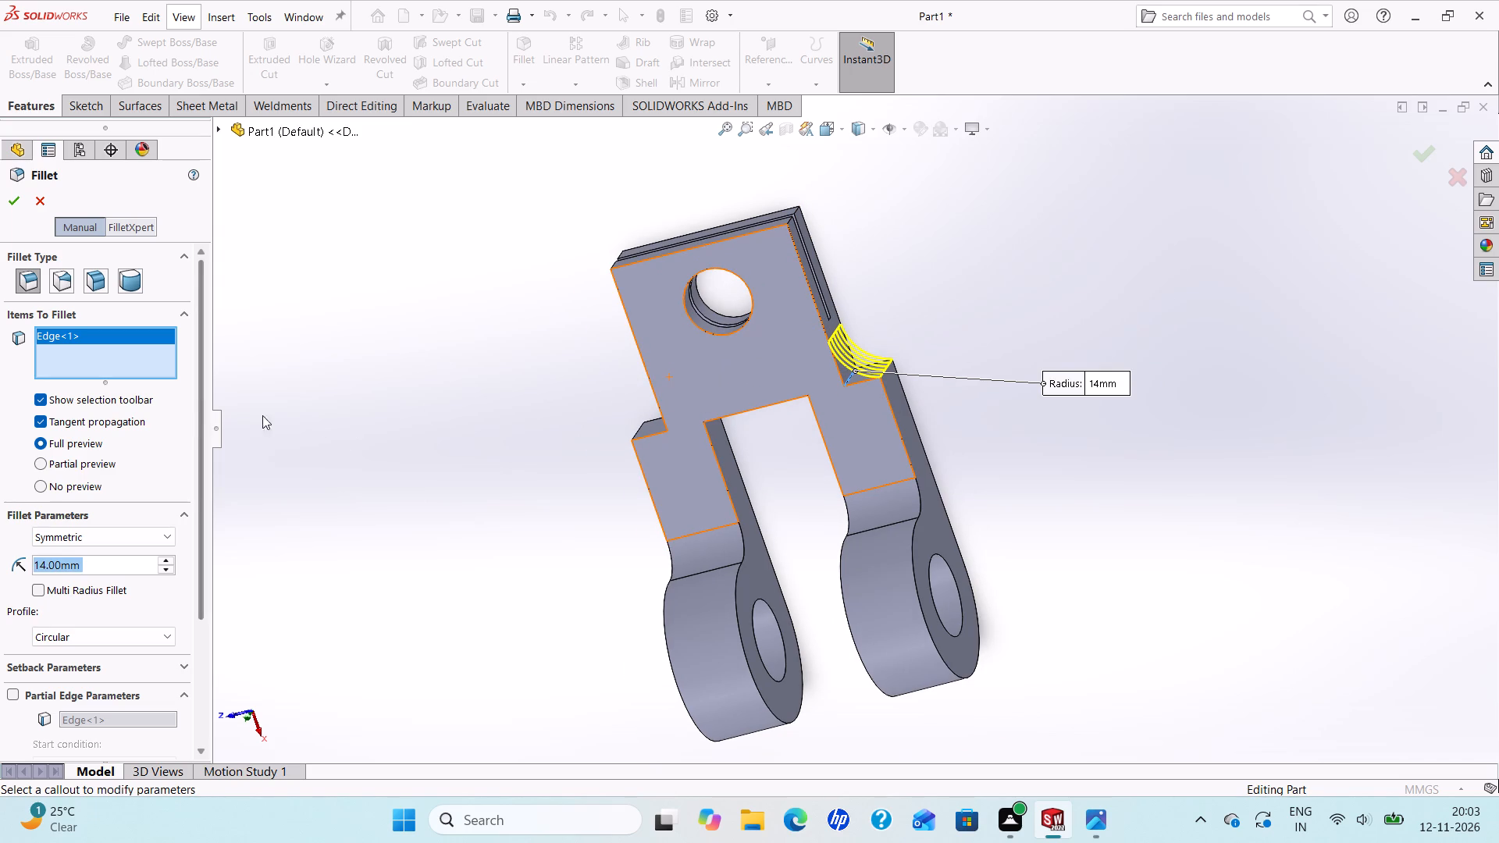
{"action": "middle_click_drag", "start_coordinate": [471, 407], "coordinate": [589, 334]}
{"action": "scroll", "coordinate": [593, 336], "scroll_direction": "down", "scroll_amount": 2}
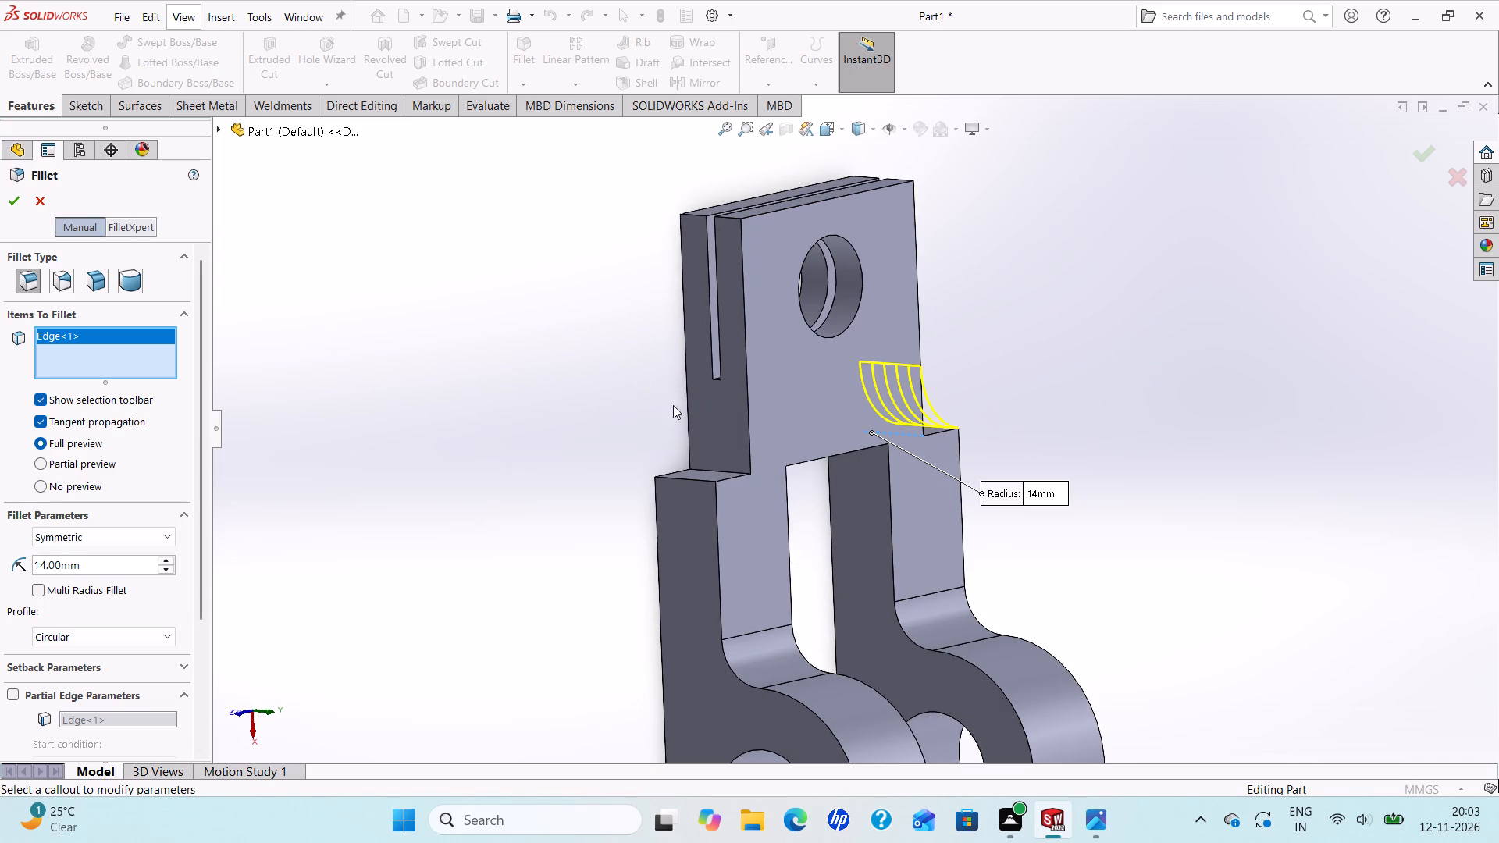
{"action": "left_click", "coordinate": [706, 468]}
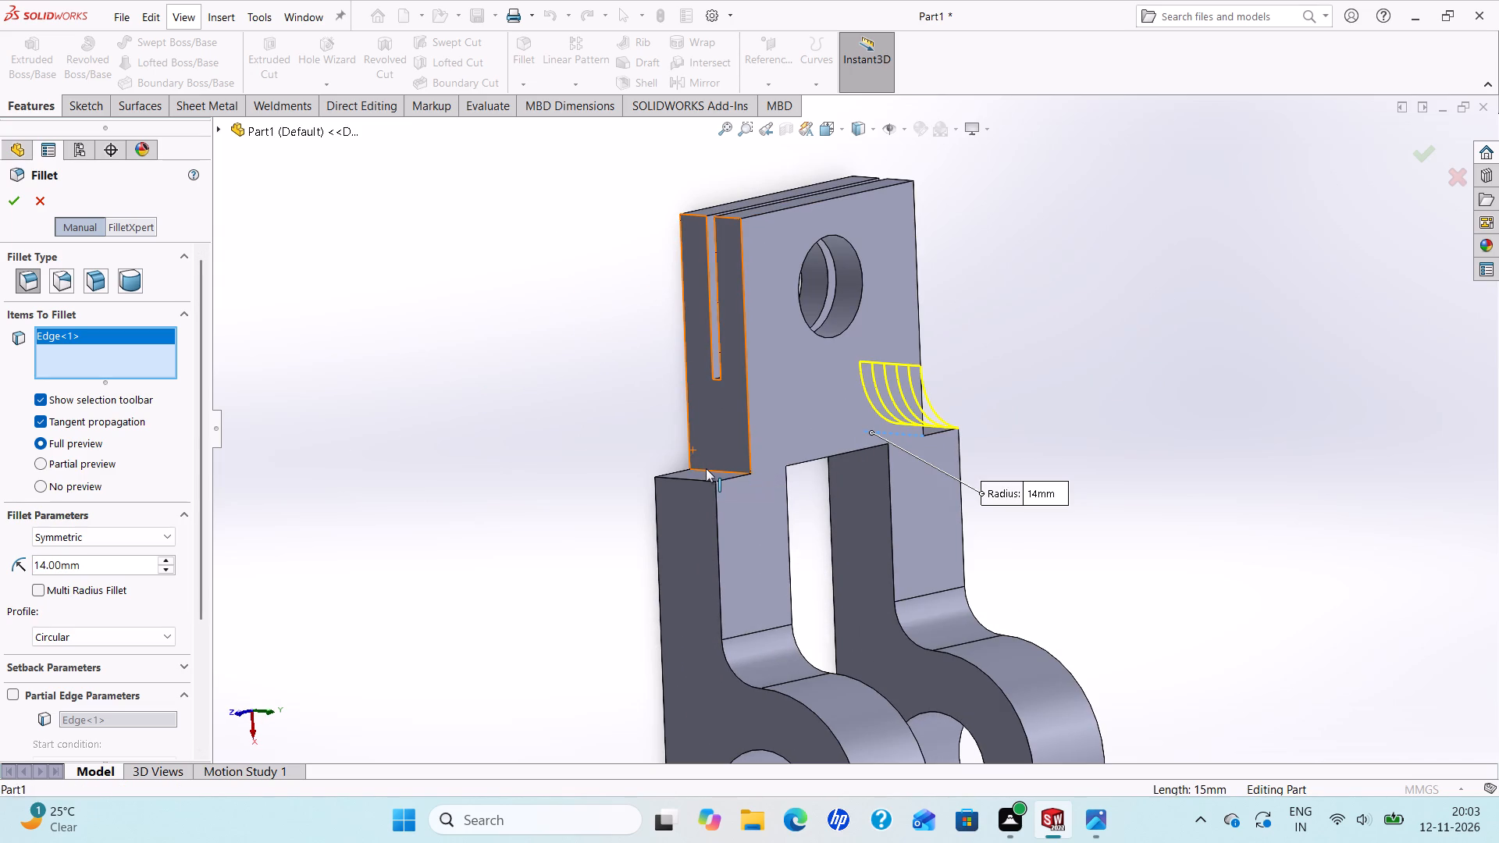
{"action": "left_click", "coordinate": [15, 198]}
Measure the distance from the shank's end edge to the edge where the shoulder fillet begins.
{"action": "scroll", "coordinate": [364, 268], "scroll_direction": "up", "scroll_amount": 2}
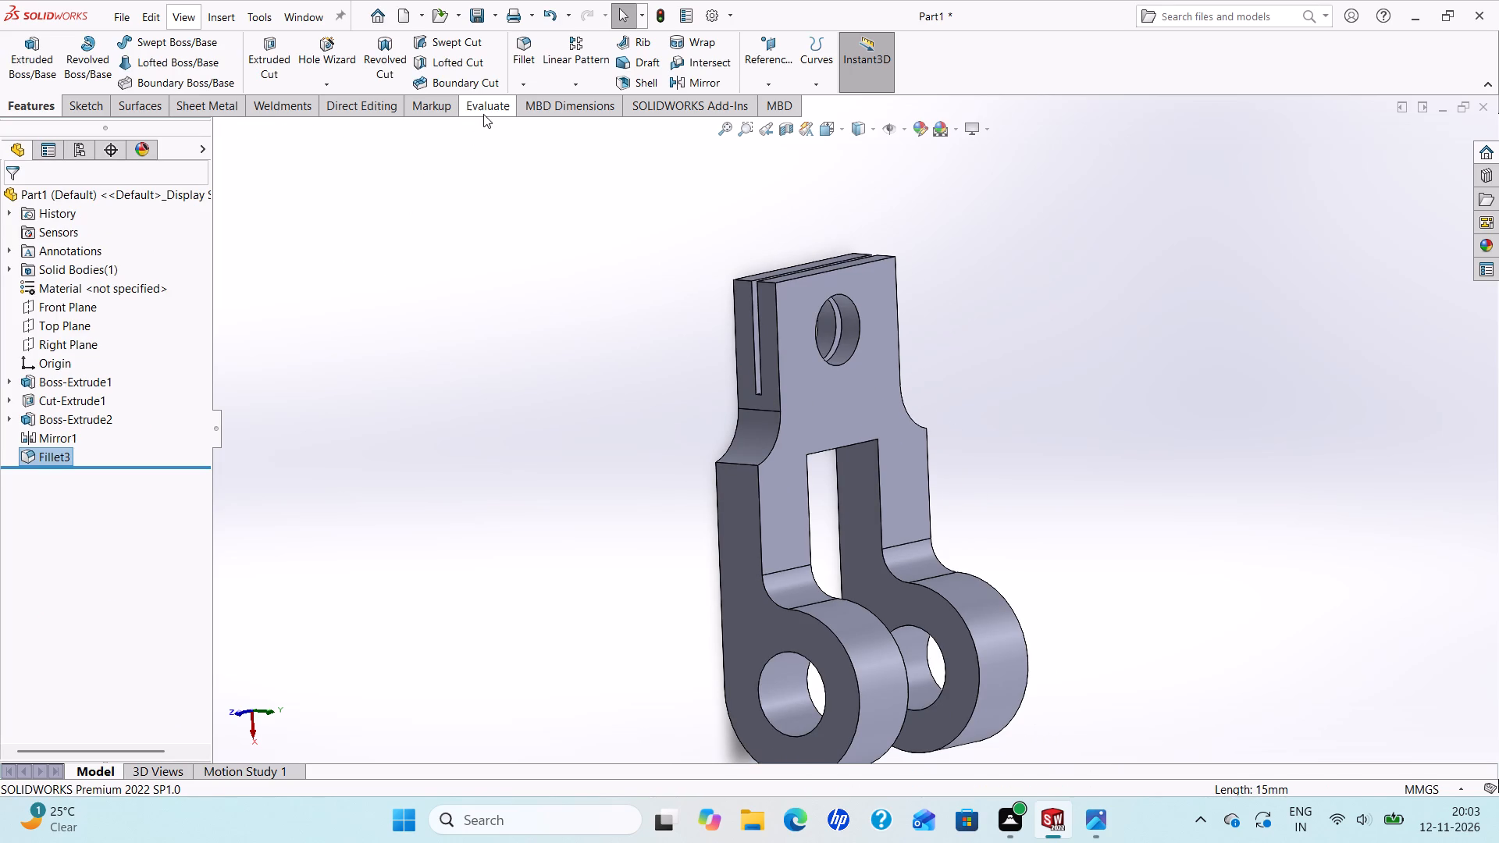
{"action": "left_click", "coordinate": [483, 114]}
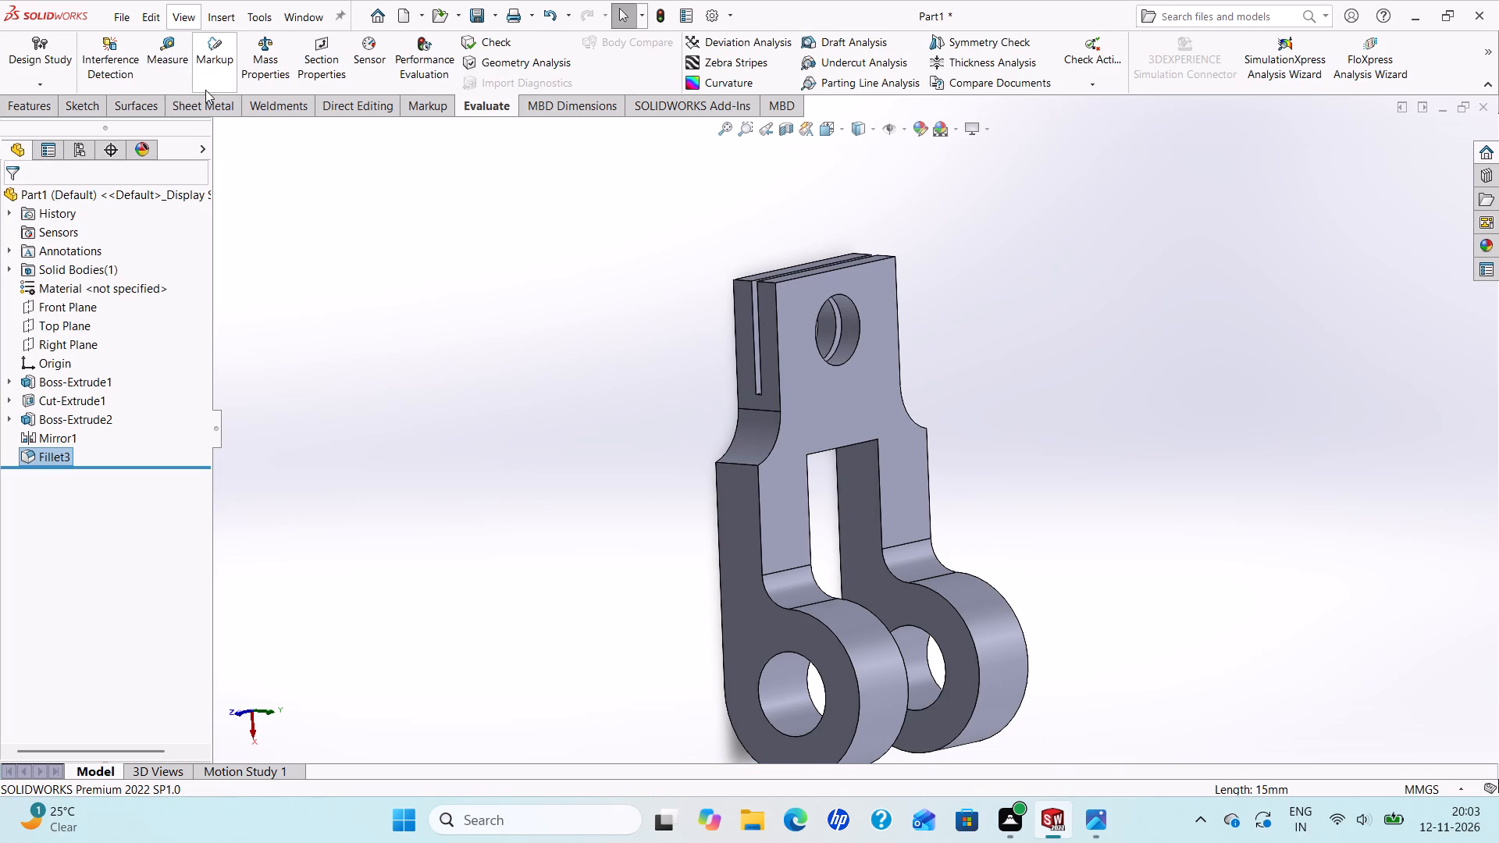
{"action": "left_click", "coordinate": [176, 65]}
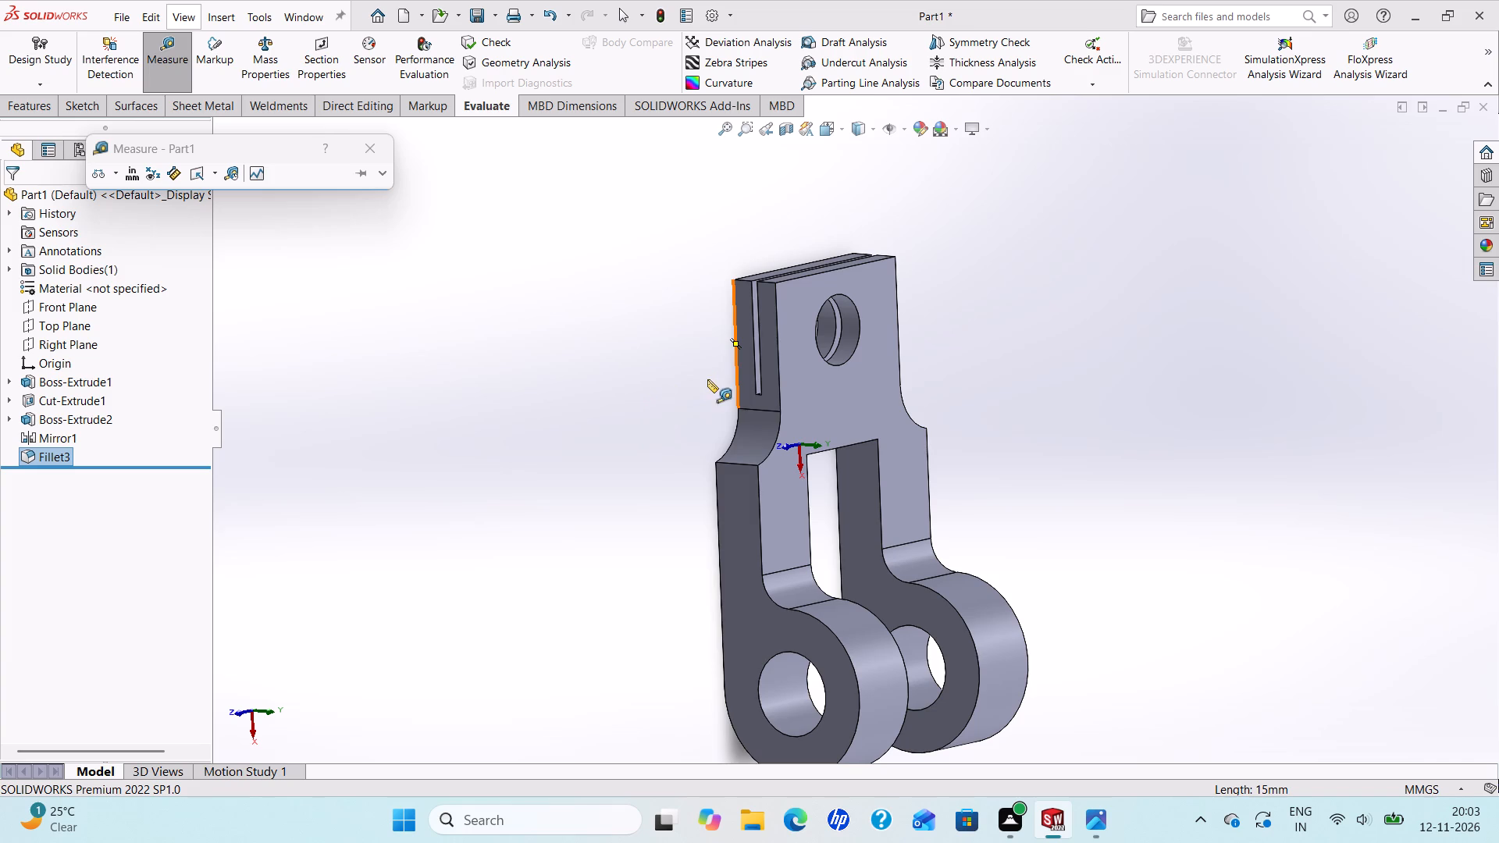
{"action": "scroll", "coordinate": [742, 426], "scroll_direction": "down", "scroll_amount": 1}
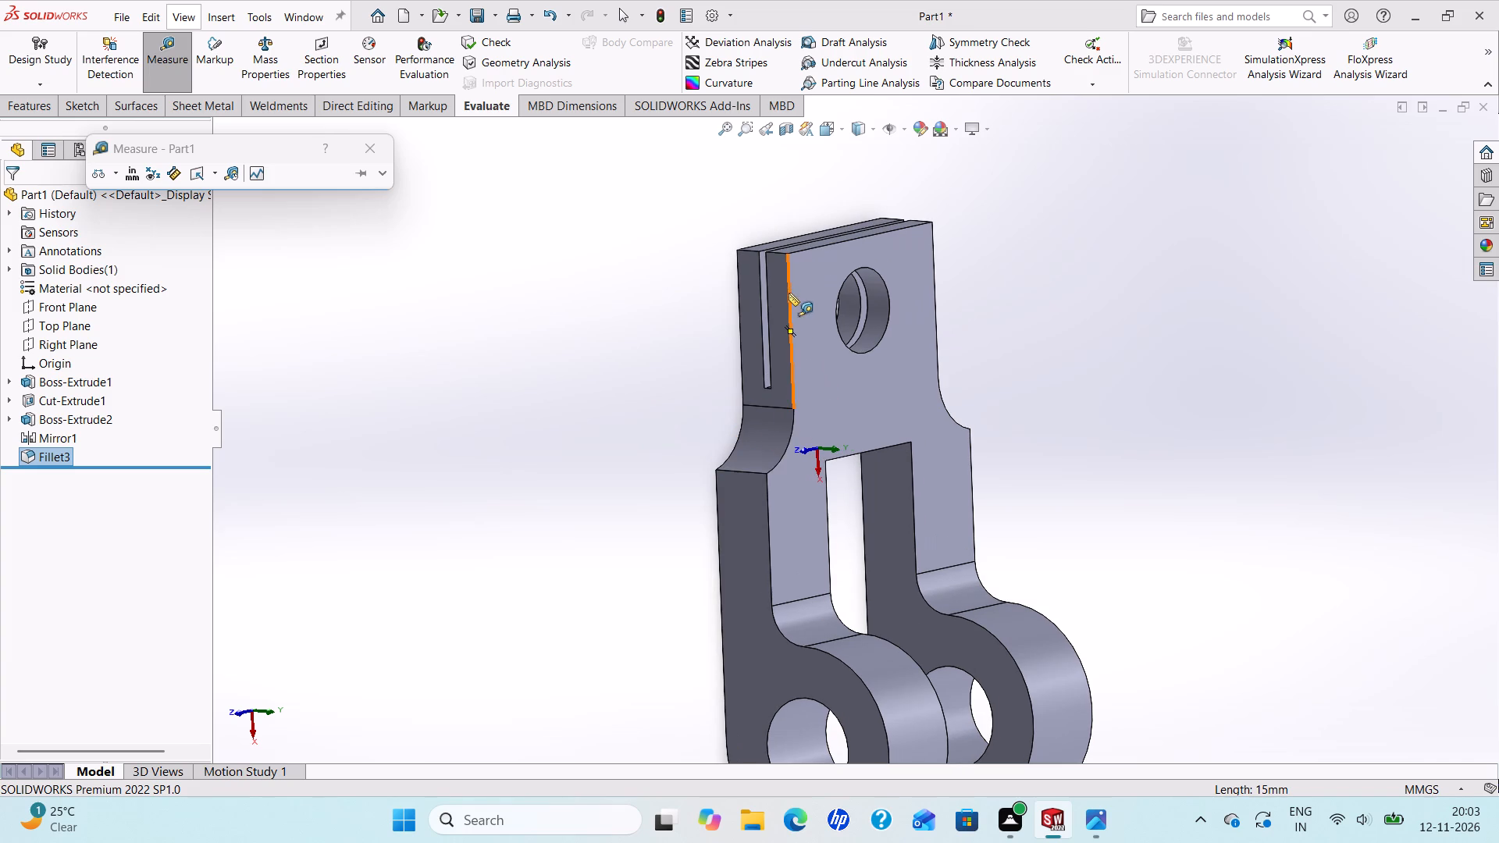
{"action": "left_click", "coordinate": [796, 251]}
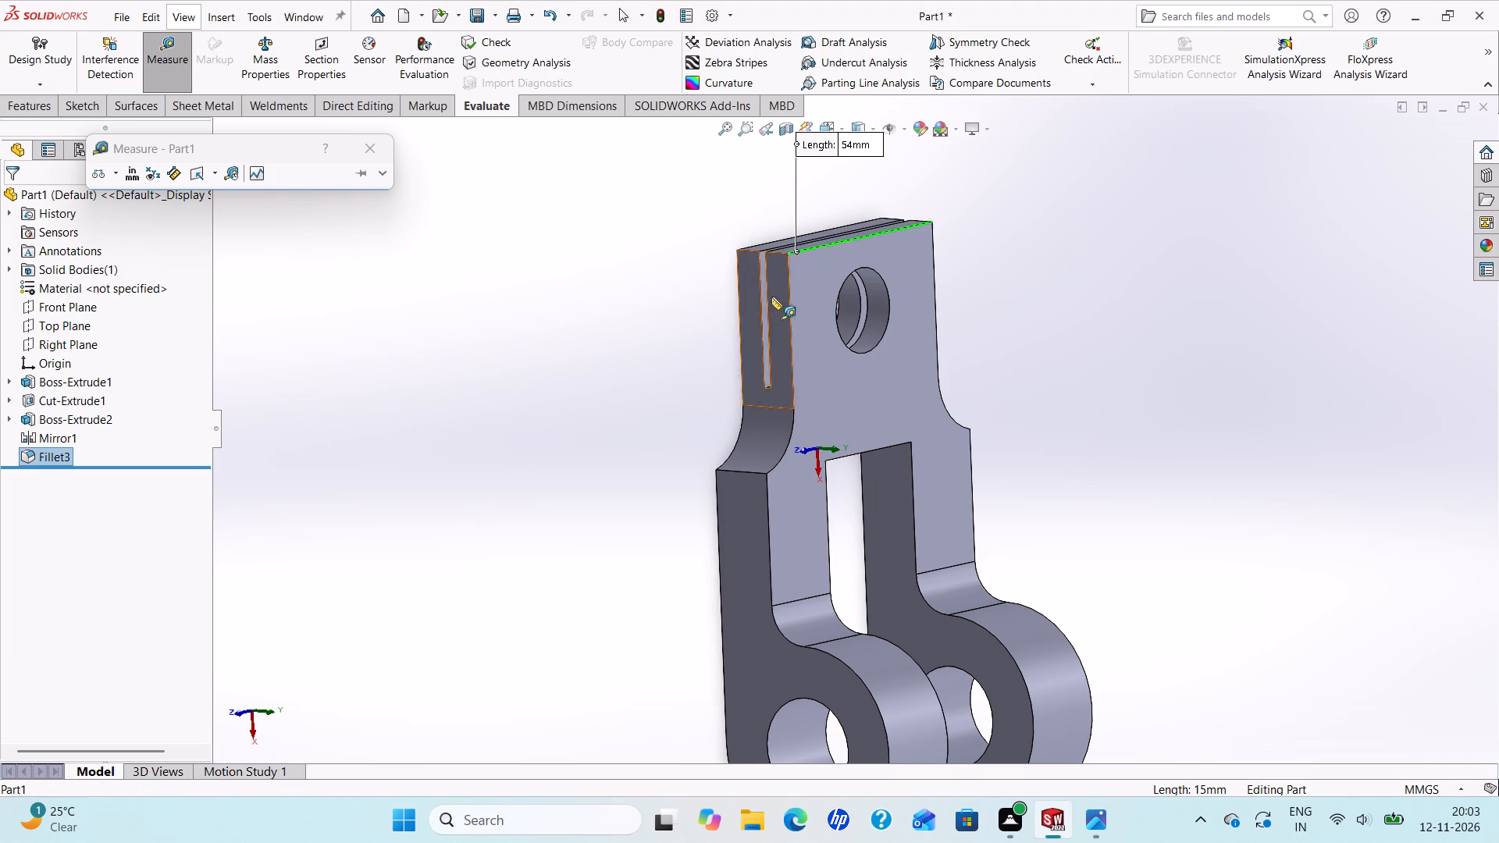
{"action": "left_click", "coordinate": [791, 410]}
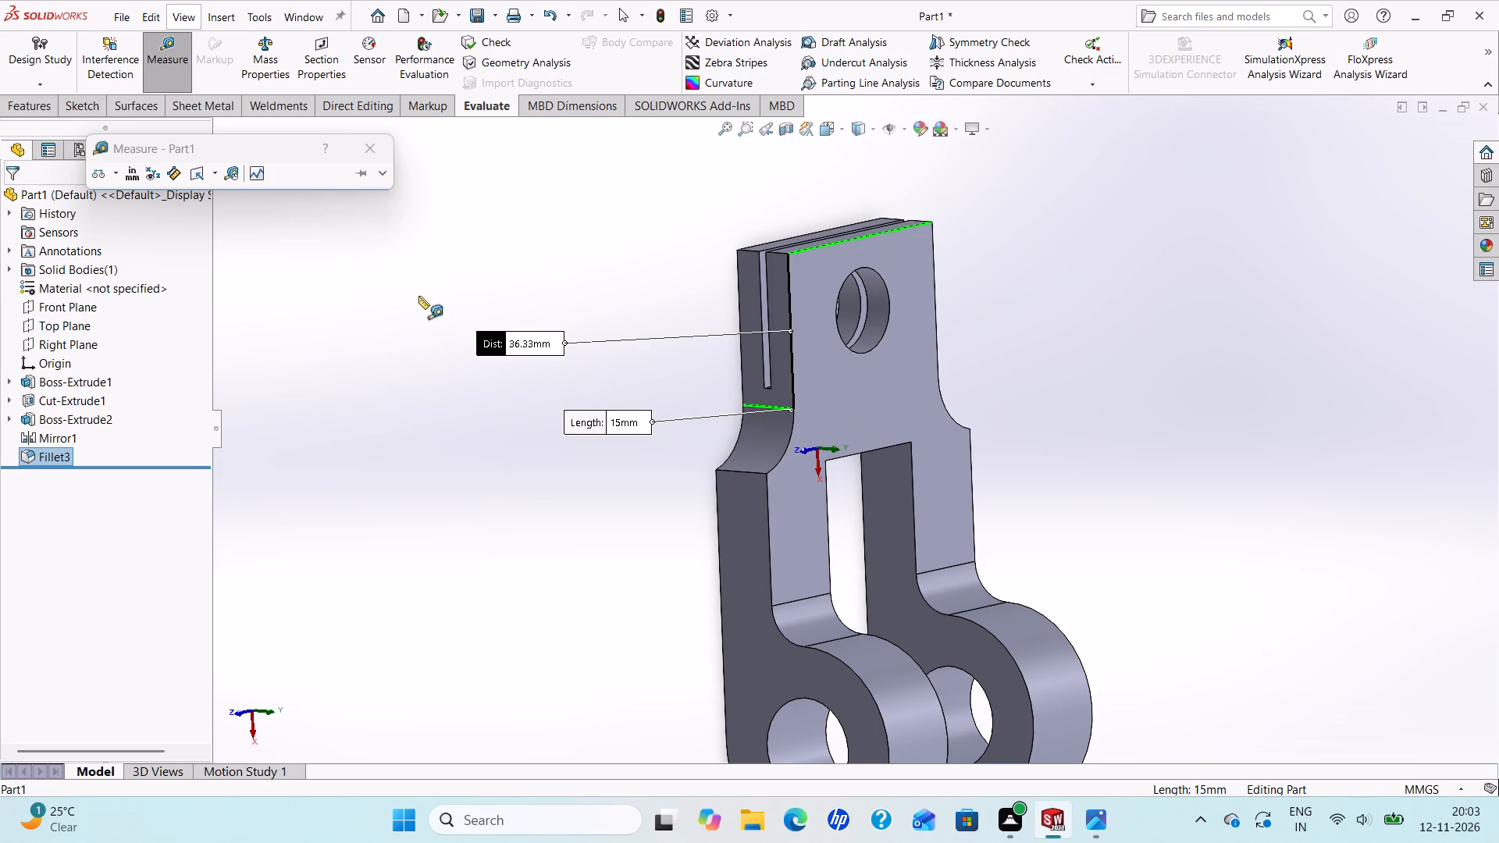
{"action": "left_click", "coordinate": [370, 155]}
Set the radius of the two shoulder fillets between the shank and fork arms to 16 mm.
{"action": "scroll", "coordinate": [632, 347], "scroll_direction": "up", "scroll_amount": 1}
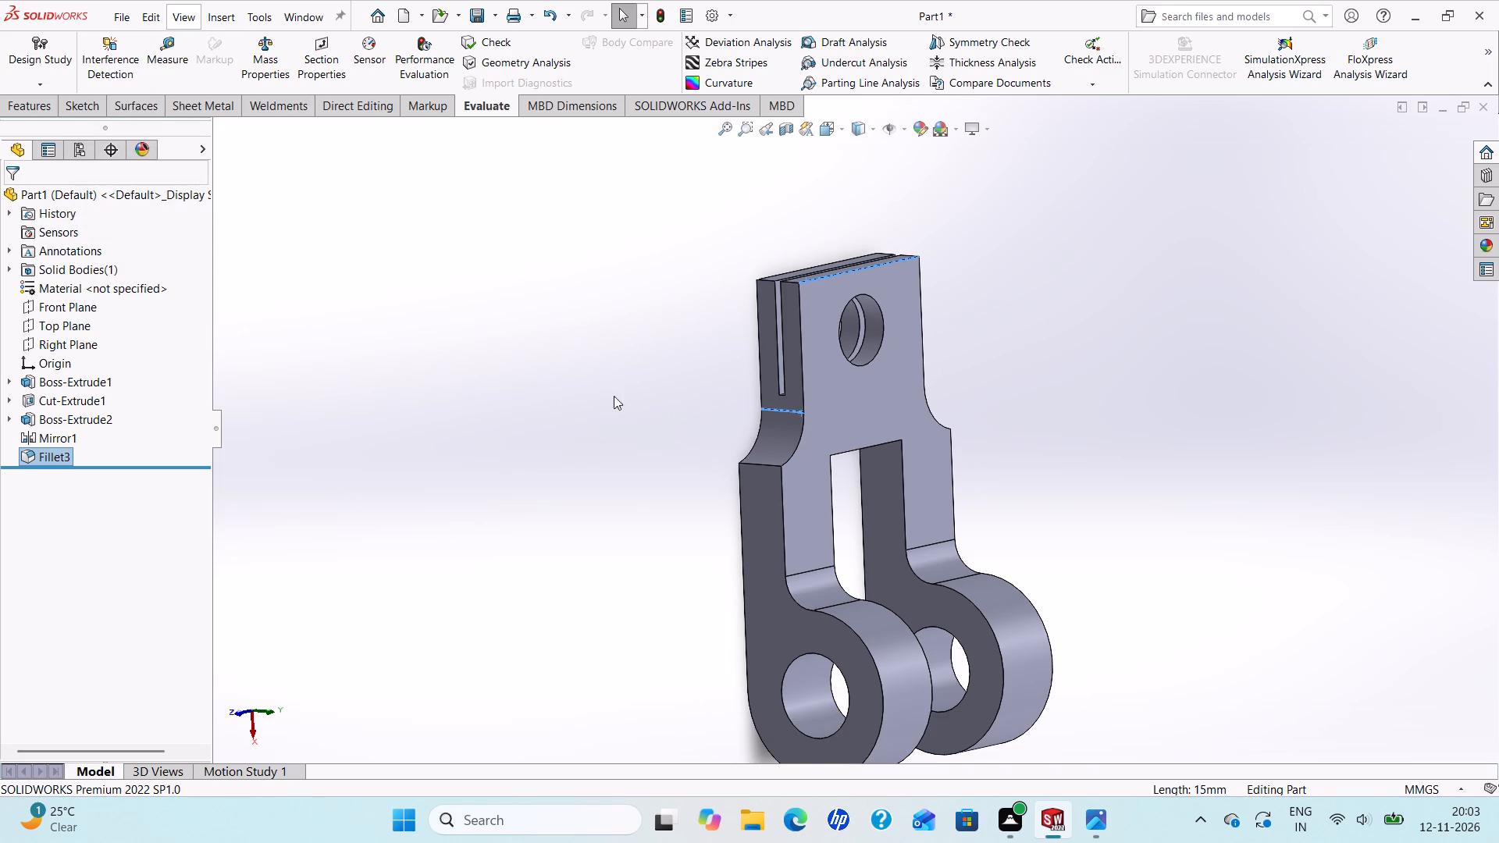
{"action": "scroll", "coordinate": [995, 454], "scroll_direction": "down", "scroll_amount": 1}
{"action": "middle_click_drag", "start_coordinate": [952, 476], "coordinate": [803, 462]}
{"action": "scroll", "coordinate": [803, 462], "scroll_direction": "up", "scroll_amount": 2}
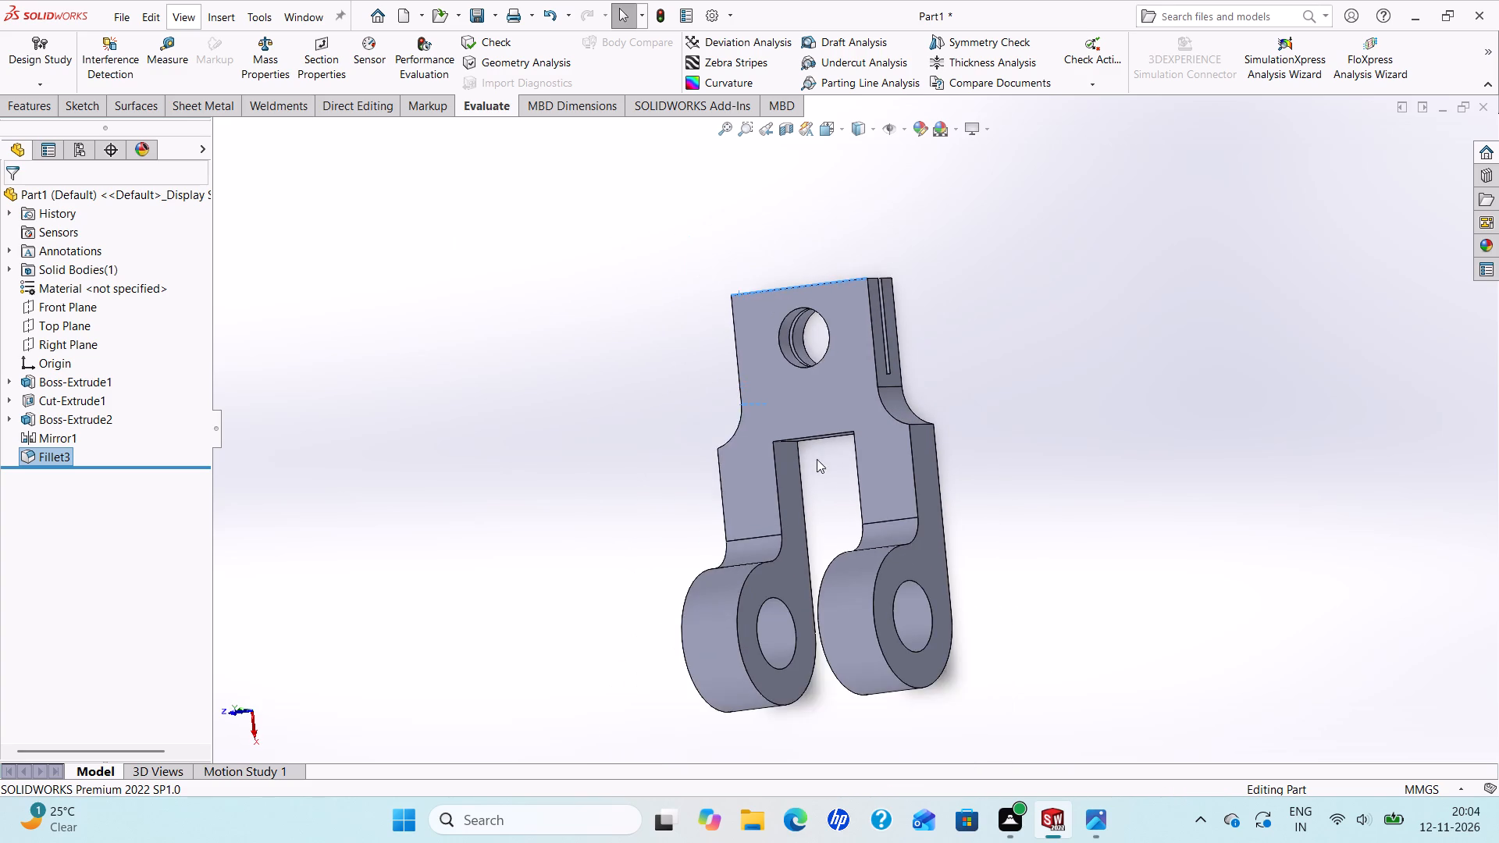
{"action": "scroll", "coordinate": [862, 456], "scroll_direction": "down", "scroll_amount": 1}
{"action": "right_click", "coordinate": [57, 455]}
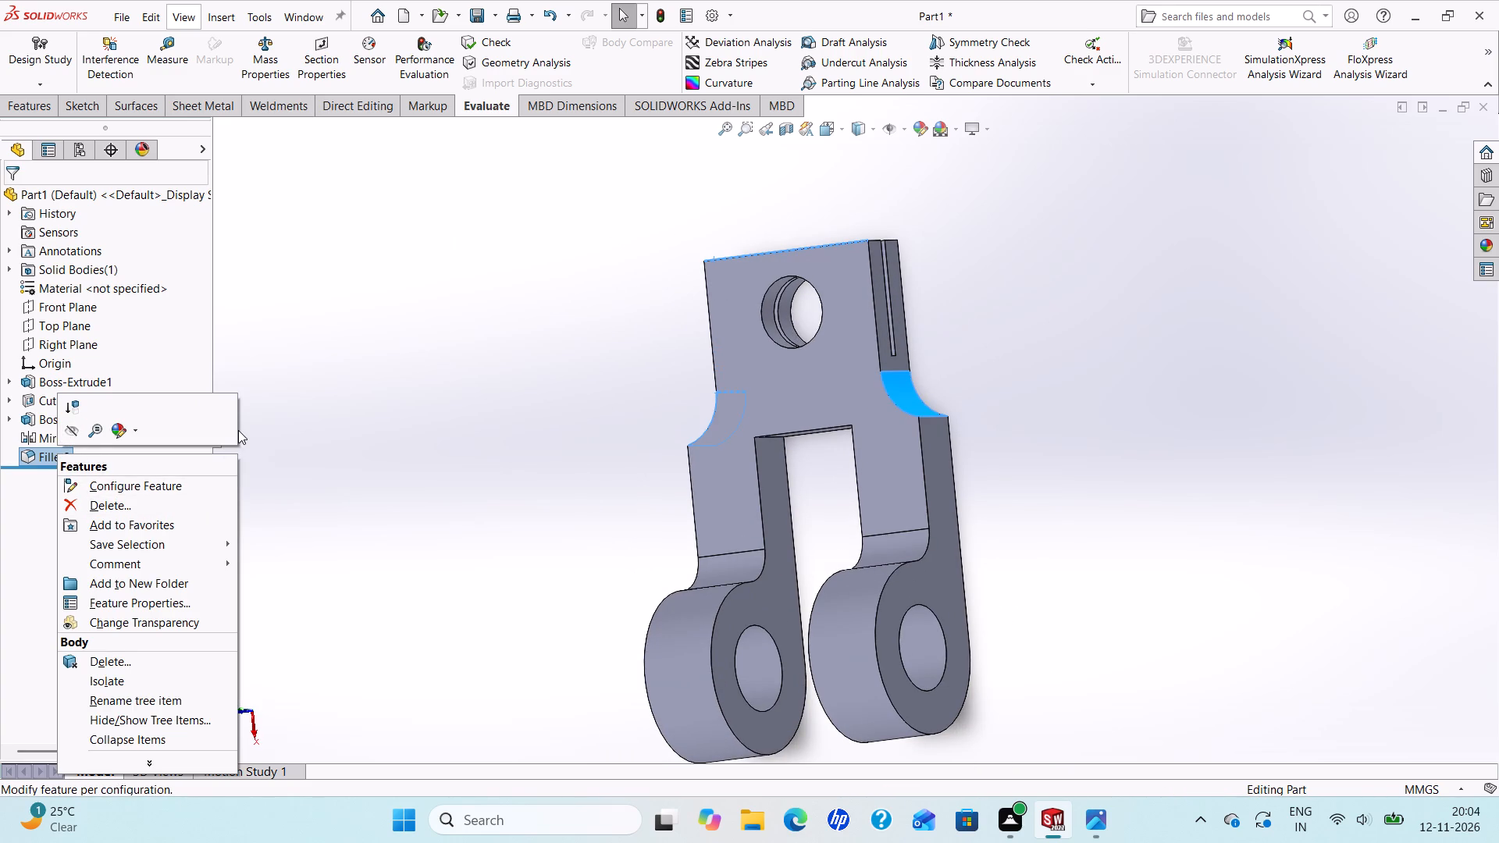
{"action": "key", "text": "Escape"}
{"action": "key", "text": "Escape"}
{"action": "right_click", "coordinate": [65, 457]}
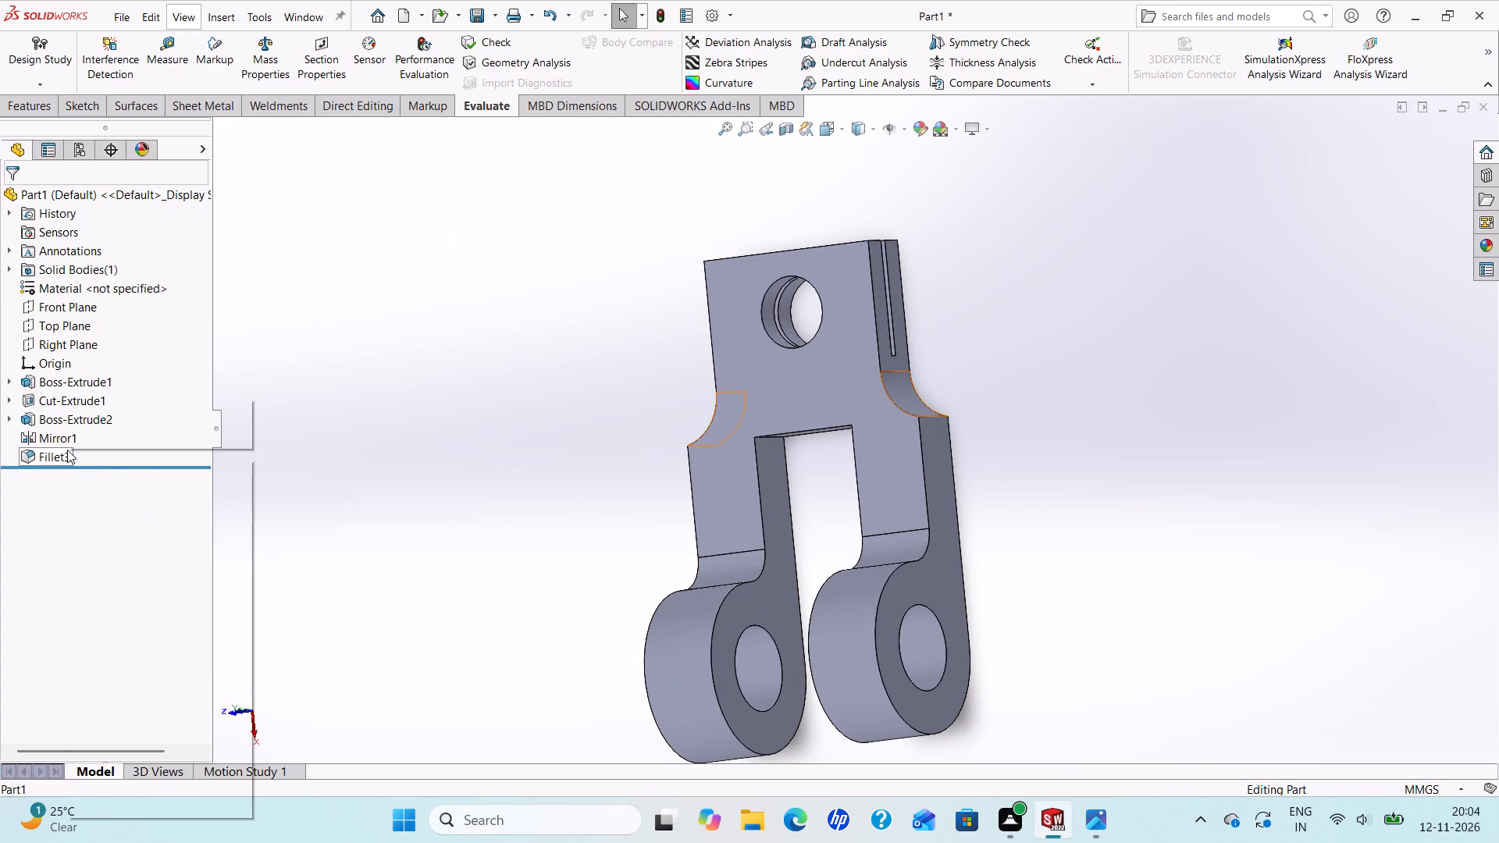
{"action": "left_click", "coordinate": [81, 416]}
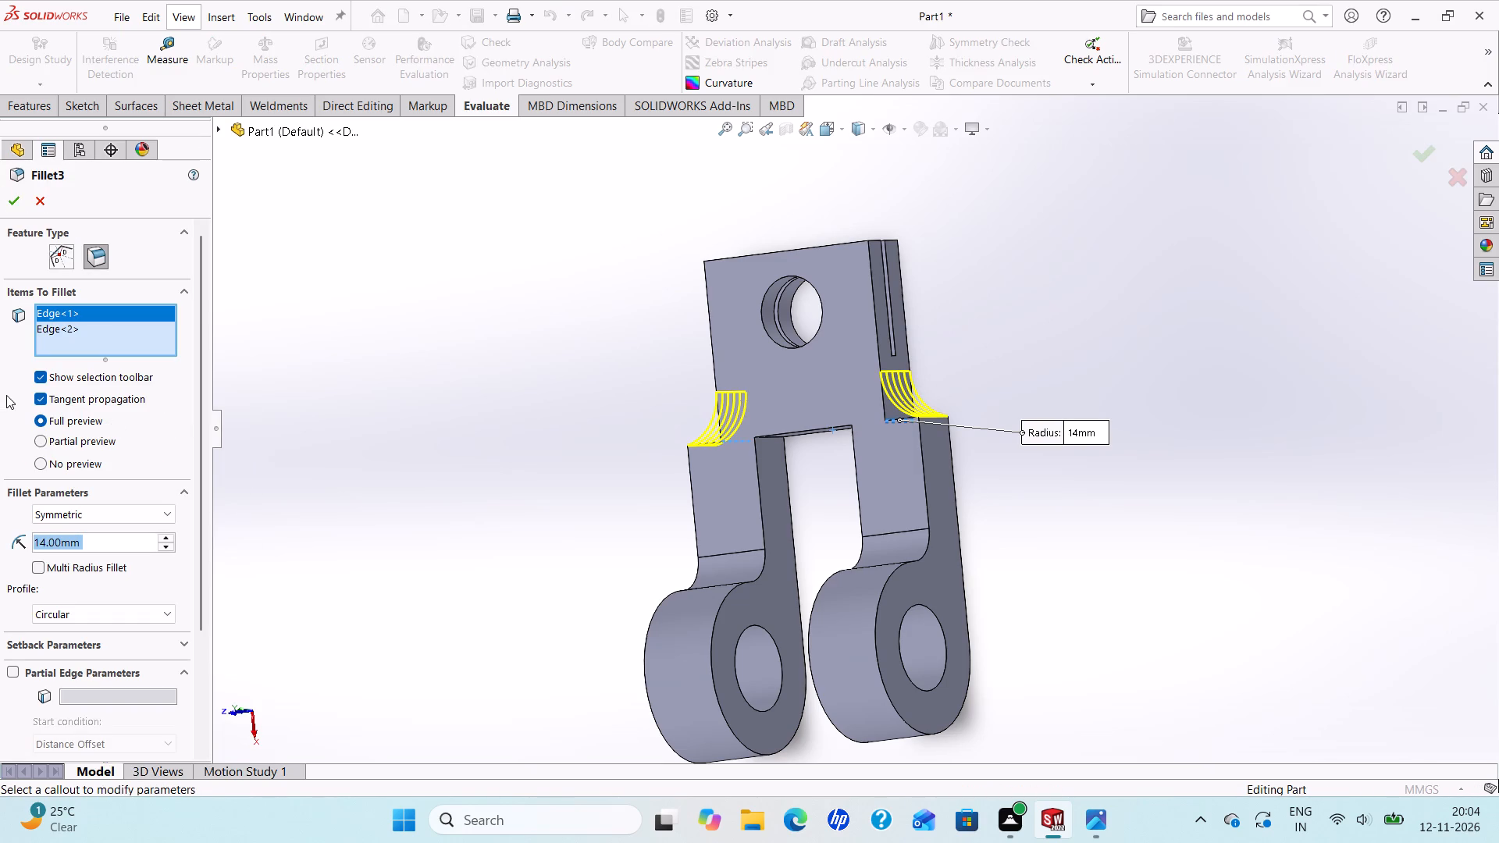
{"action": "key", "text": "1"}
{"action": "key", "text": "6"}
{"action": "key", "text": "Return"}
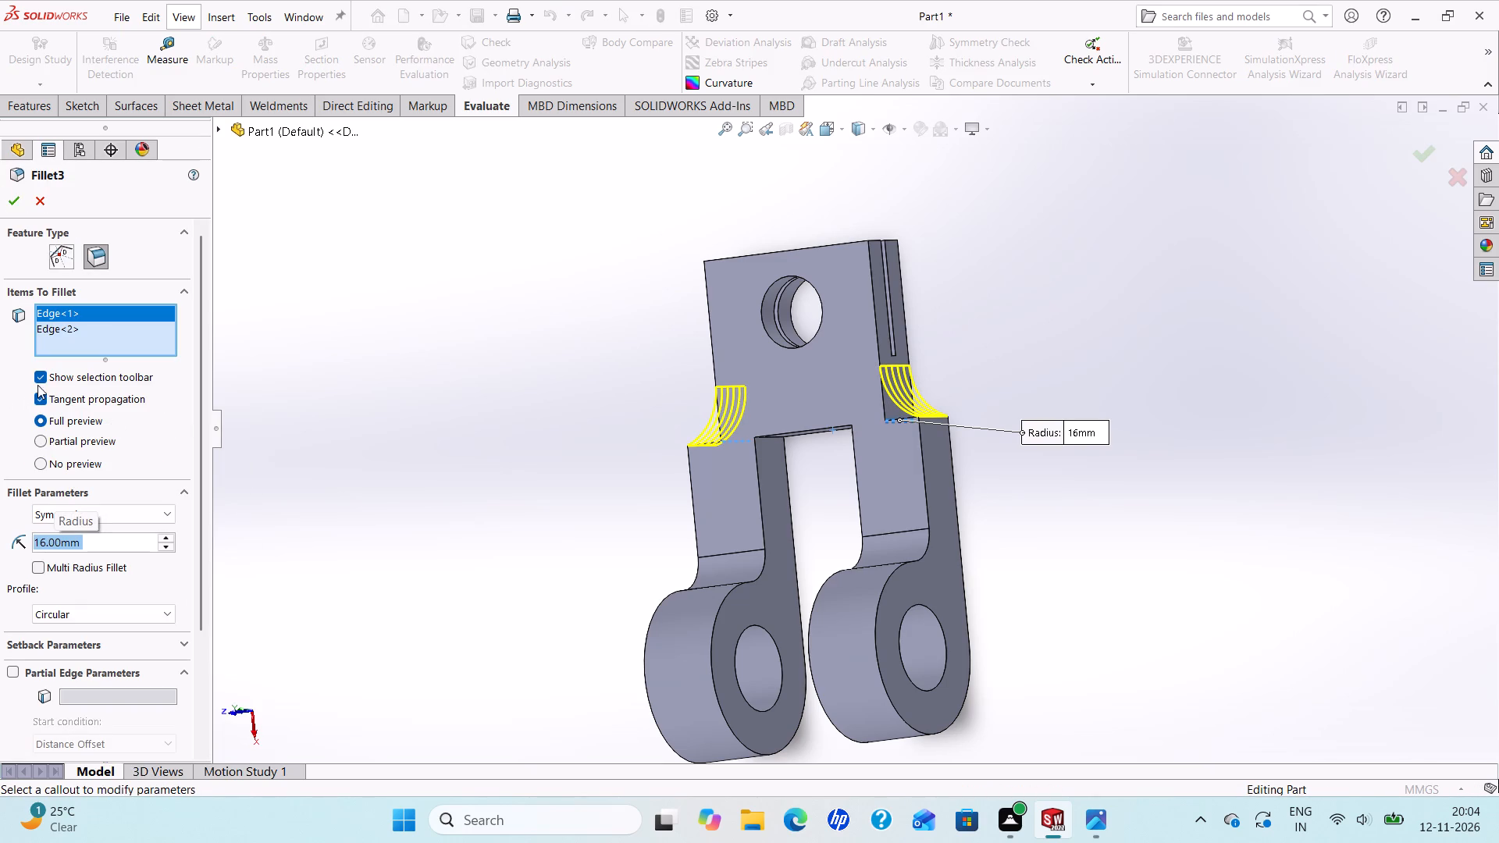
{"action": "left_click", "coordinate": [18, 194]}
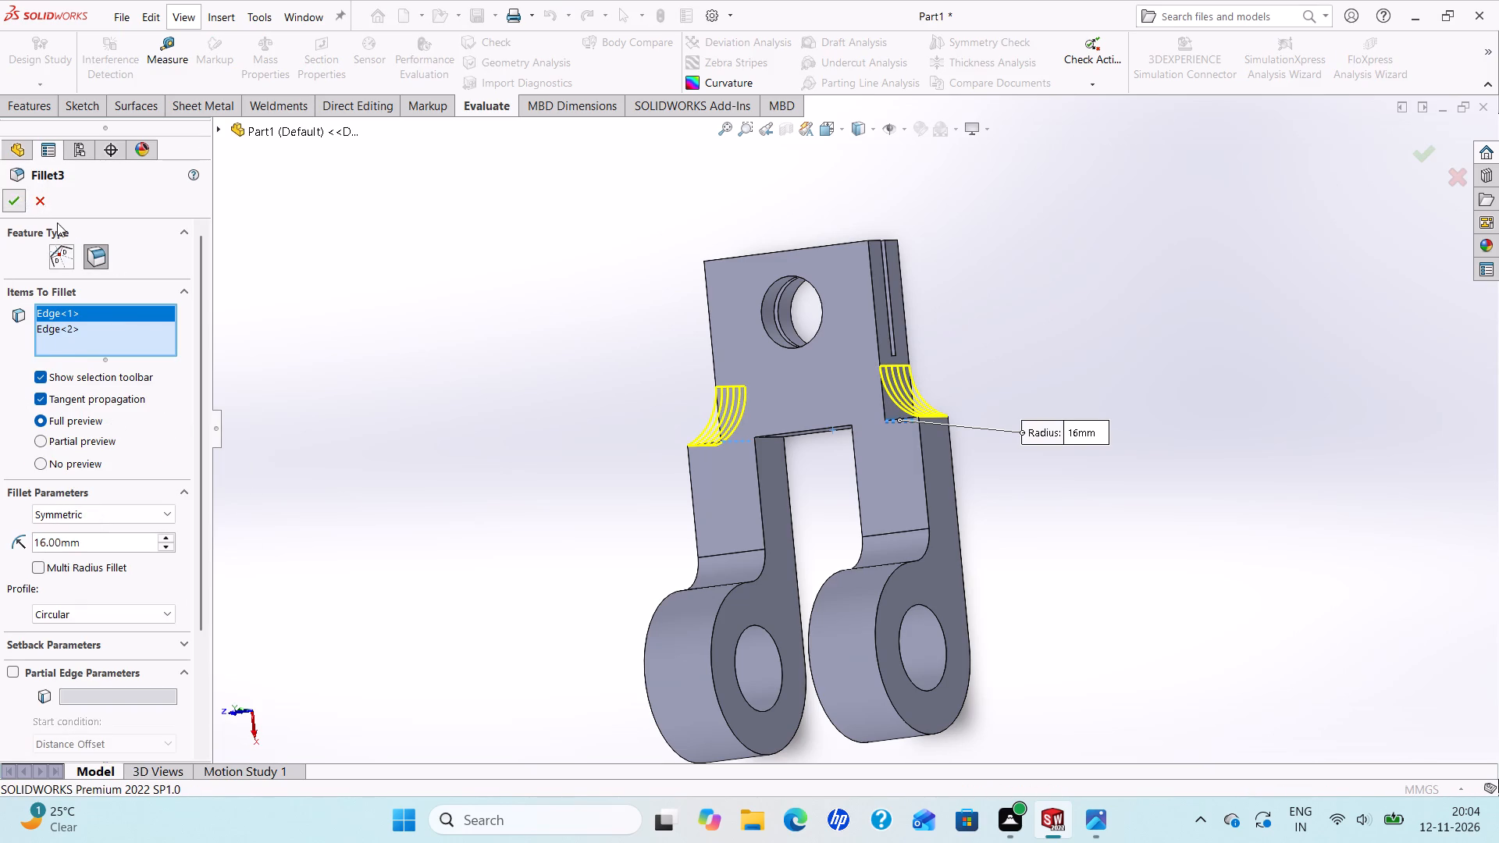
Fillet the two inner corner edges at the base of the gap between the fork arms with a 10 mm radius.
{"action": "scroll", "coordinate": [520, 386], "scroll_direction": "up", "scroll_amount": 2}
{"action": "scroll", "coordinate": [932, 492], "scroll_direction": "down", "scroll_amount": 1}
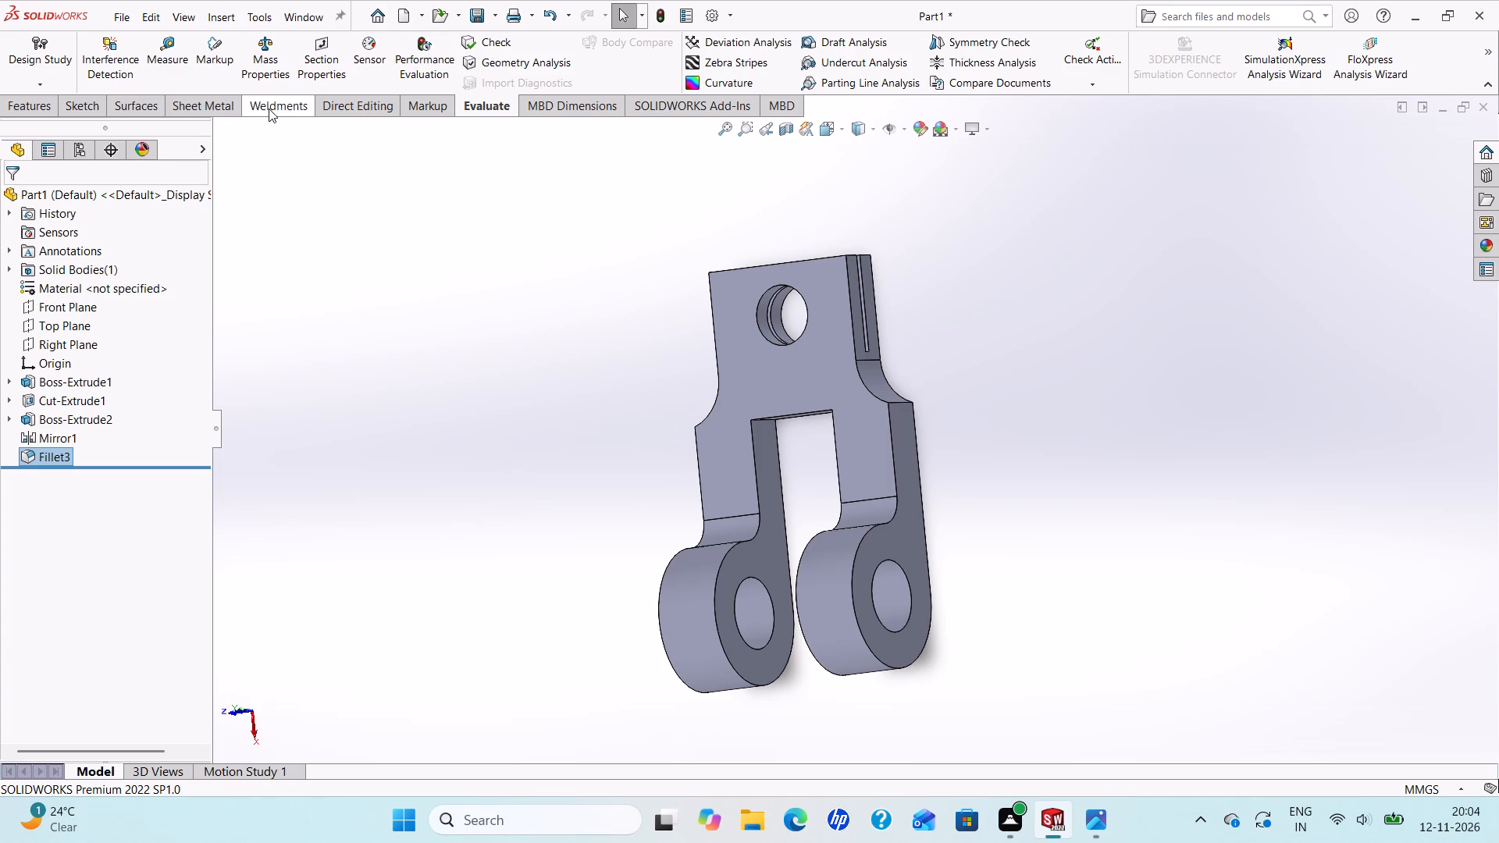
{"action": "left_click", "coordinate": [45, 110]}
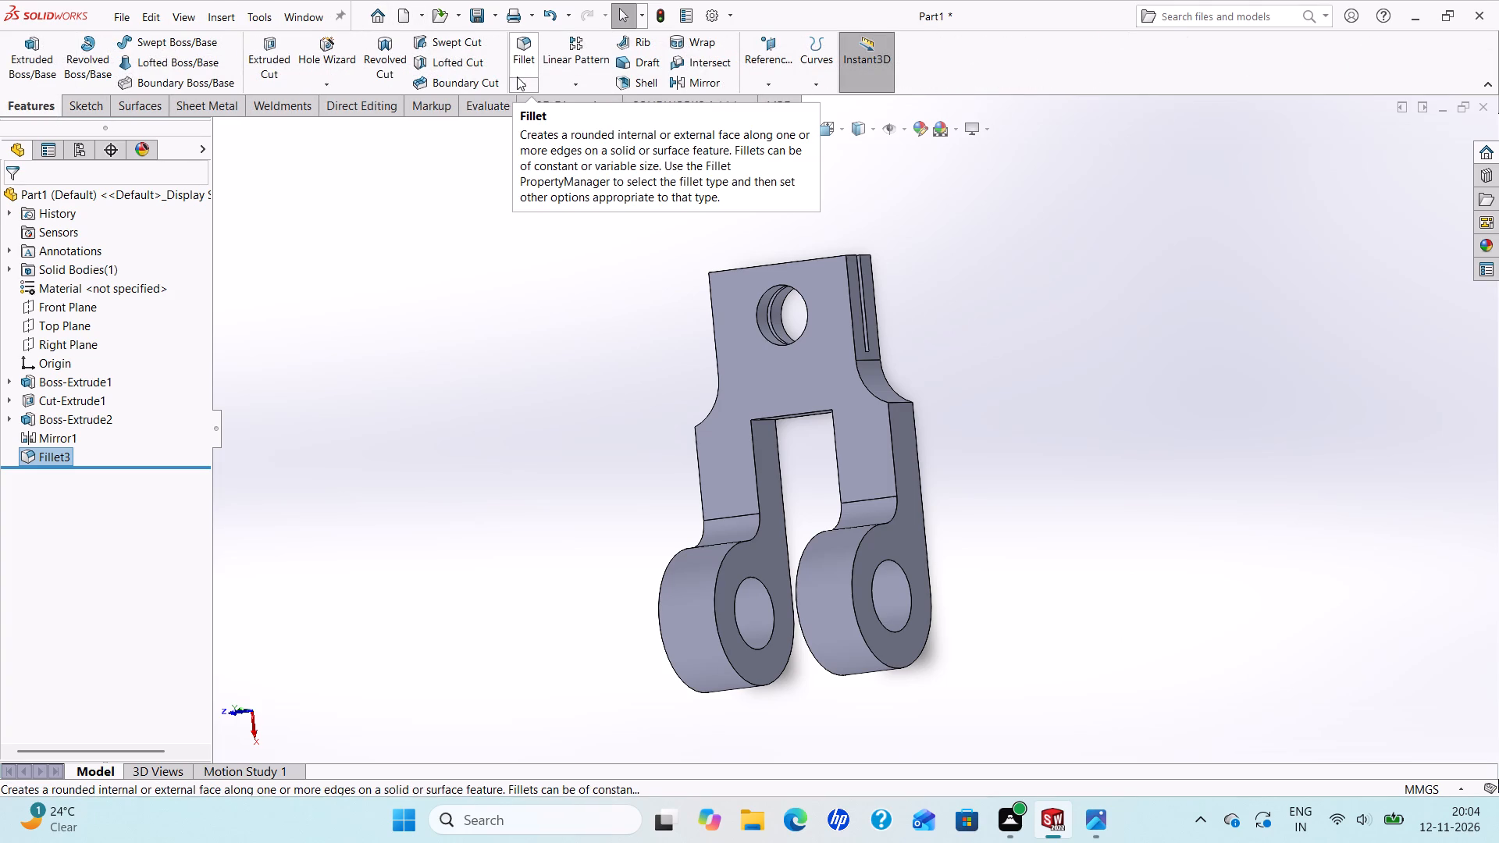
{"action": "left_click", "coordinate": [522, 66]}
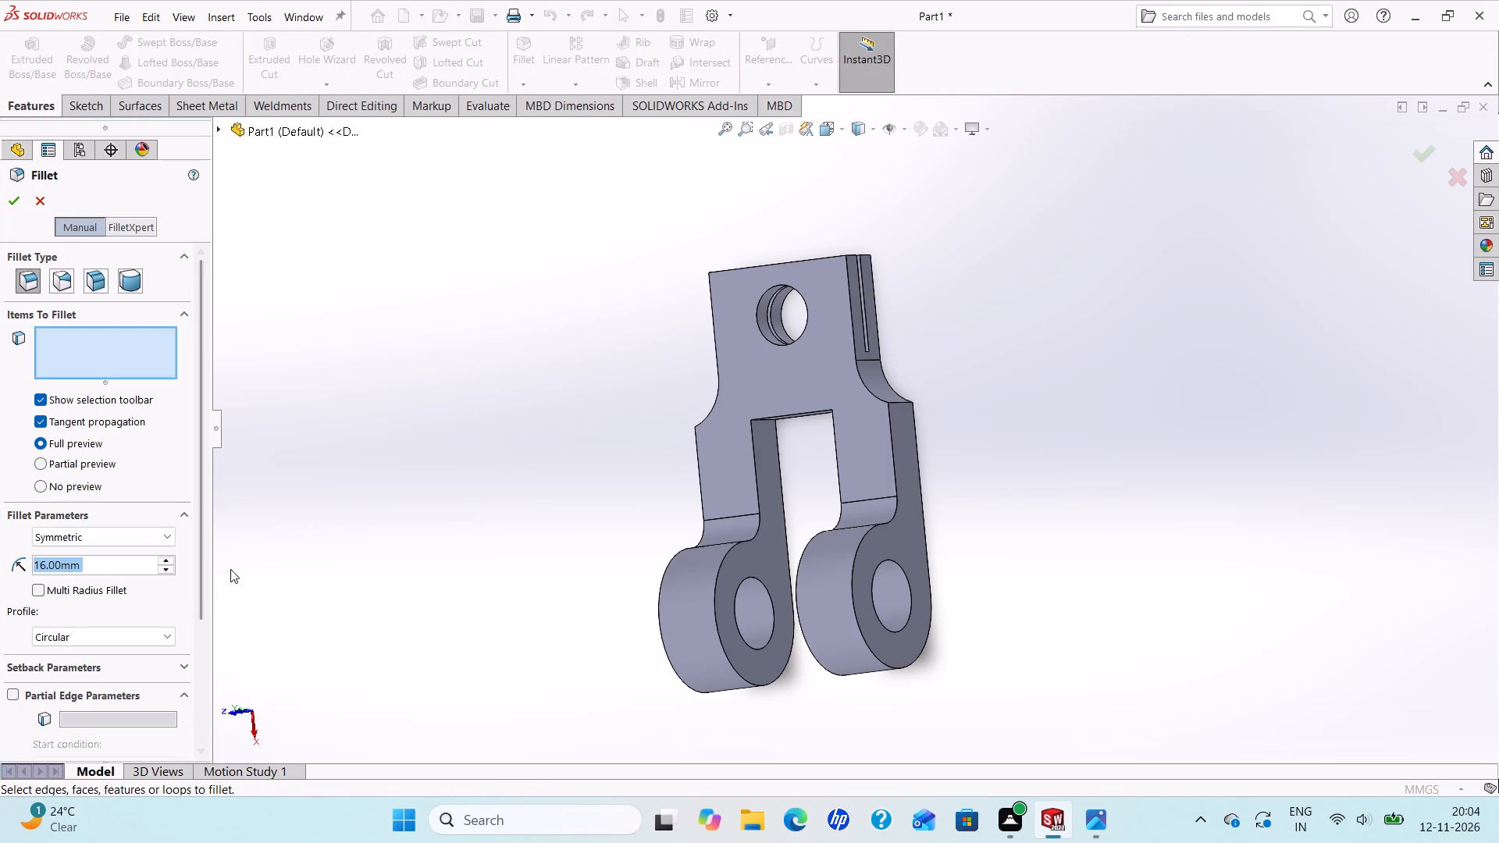
{"action": "type", "text": "10"}
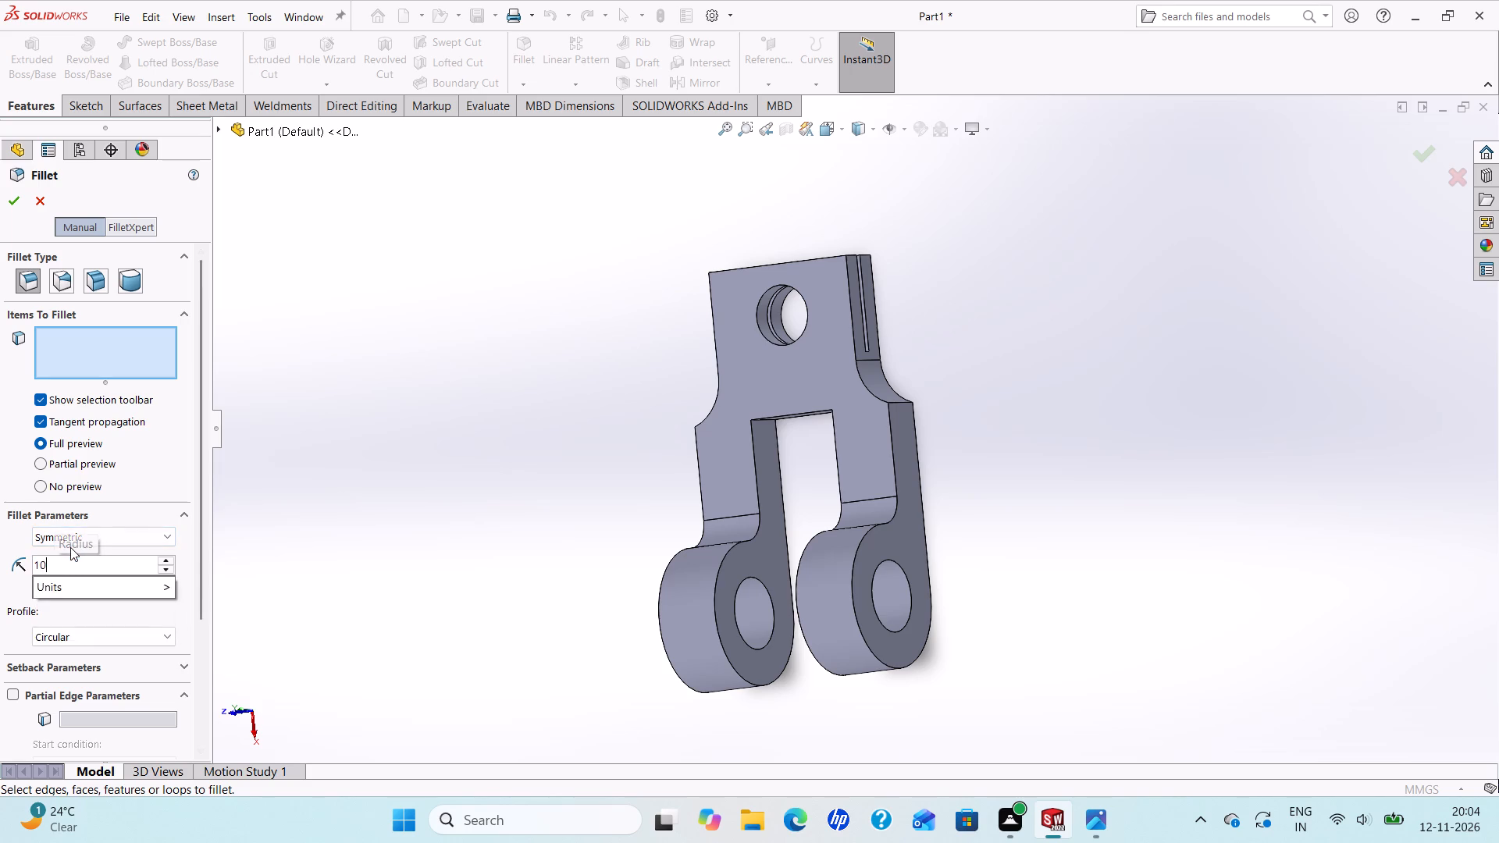
{"action": "key", "text": "Return"}
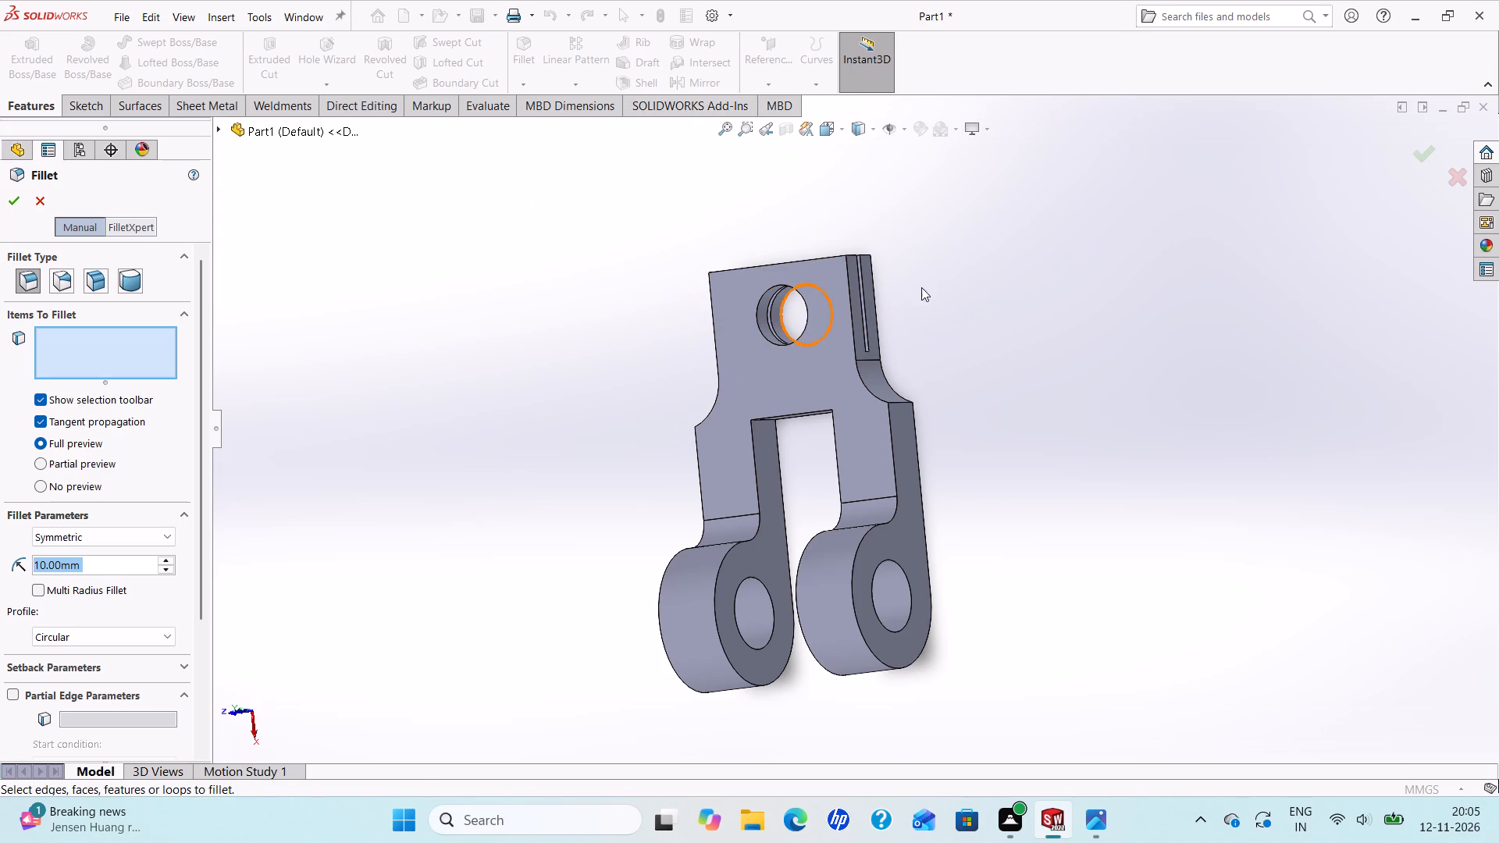
{"action": "middle_click_drag", "start_coordinate": [803, 472], "coordinate": [838, 330]}
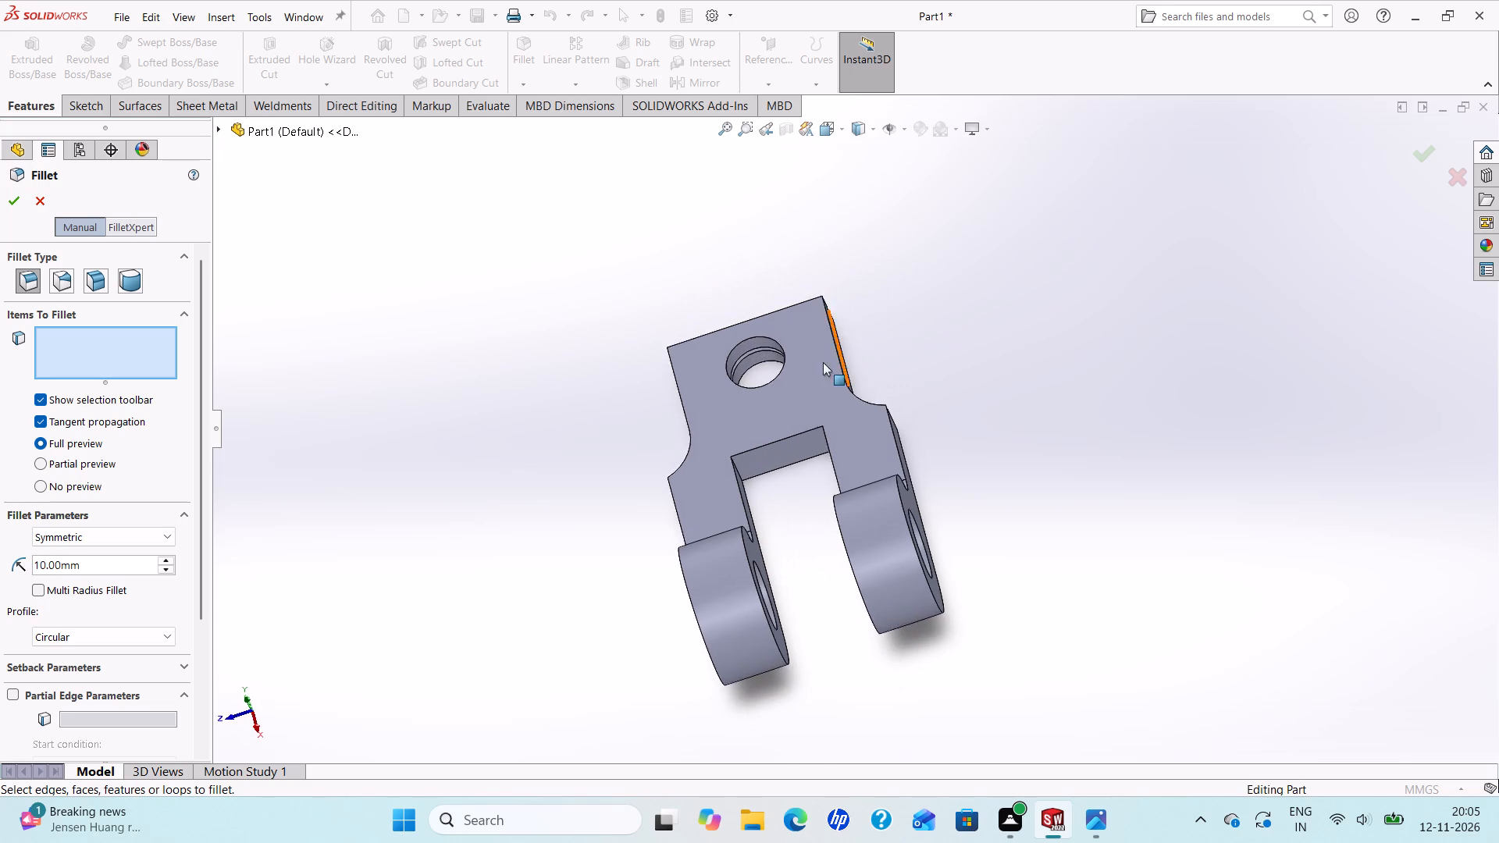
{"action": "scroll", "coordinate": [776, 436], "scroll_direction": "down", "scroll_amount": 2}
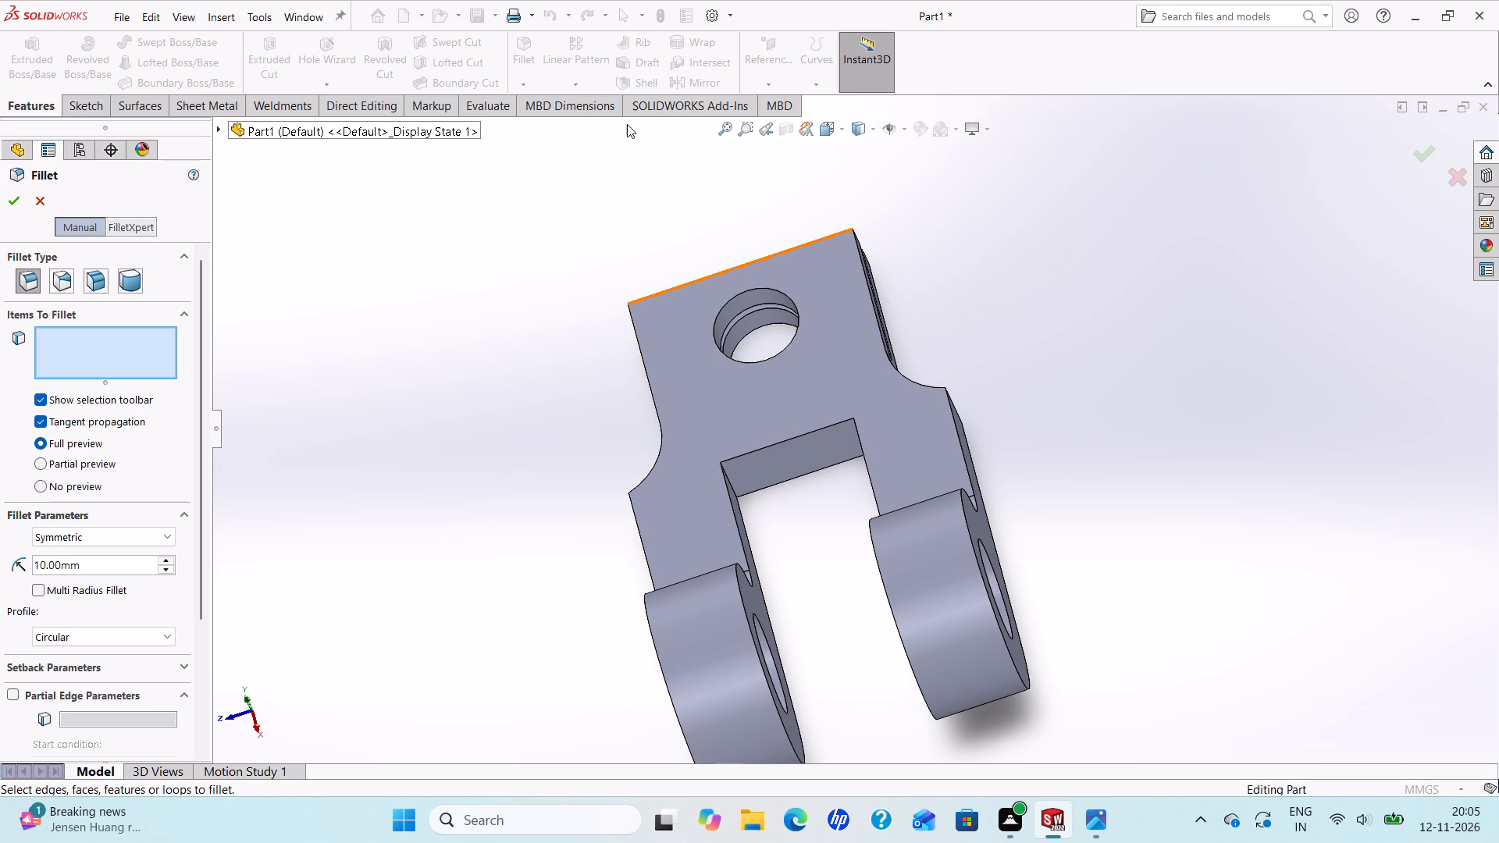
{"action": "scroll", "coordinate": [881, 413], "scroll_direction": "down", "scroll_amount": 2}
{"action": "middle_click_drag", "start_coordinate": [645, 546], "coordinate": [638, 496]}
{"action": "scroll", "coordinate": [643, 511], "scroll_direction": "down", "scroll_amount": 3}
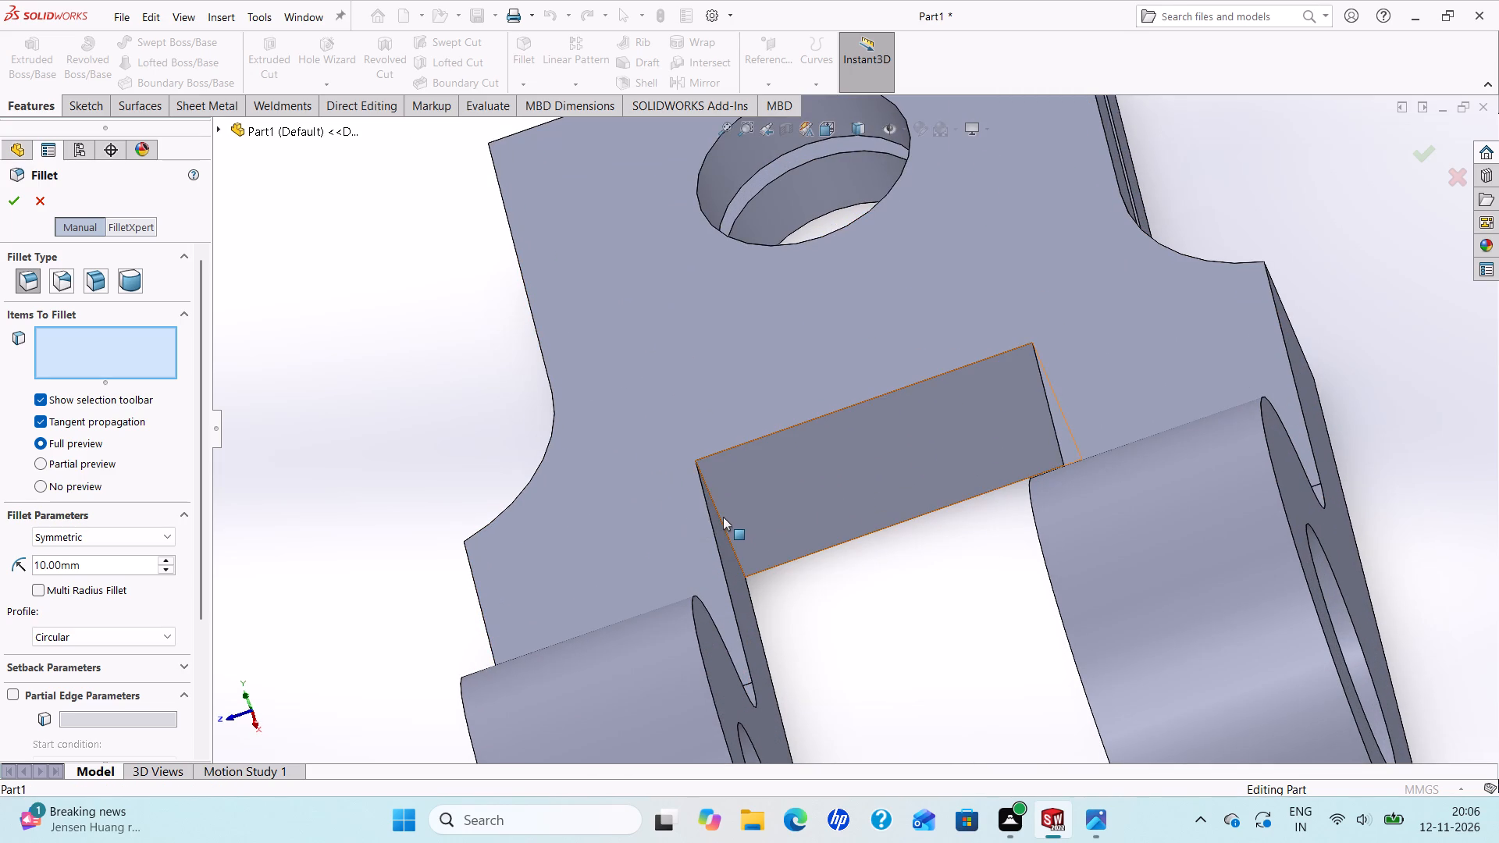
{"action": "left_click", "coordinate": [720, 514]}
{"action": "scroll", "coordinate": [789, 492], "scroll_direction": "up", "scroll_amount": 1}
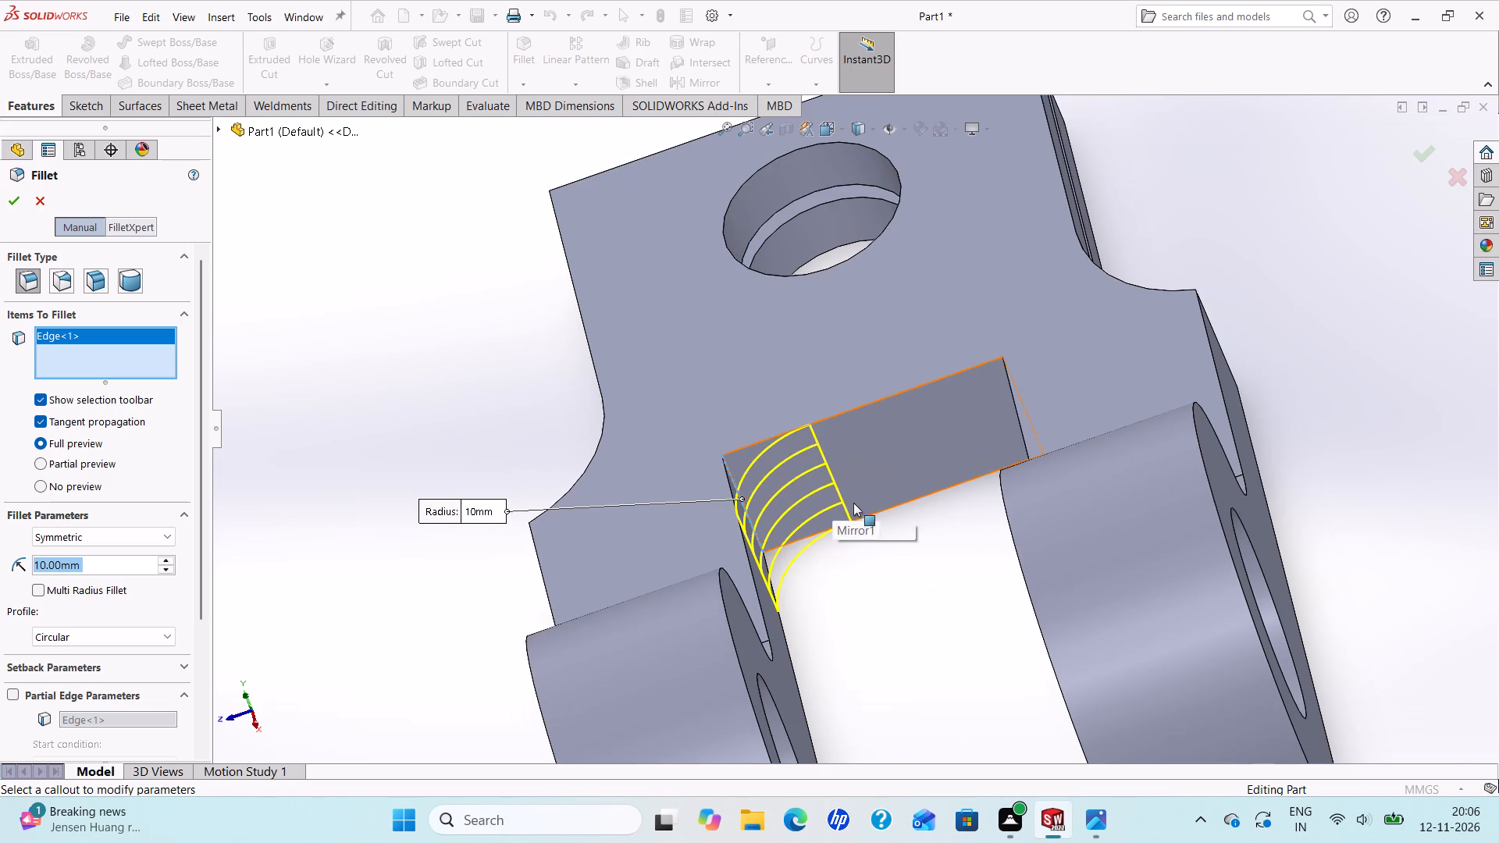
{"action": "middle_click_drag", "start_coordinate": [854, 497], "coordinate": [923, 432]}
{"action": "scroll", "coordinate": [1036, 416], "scroll_direction": "down", "scroll_amount": 1}
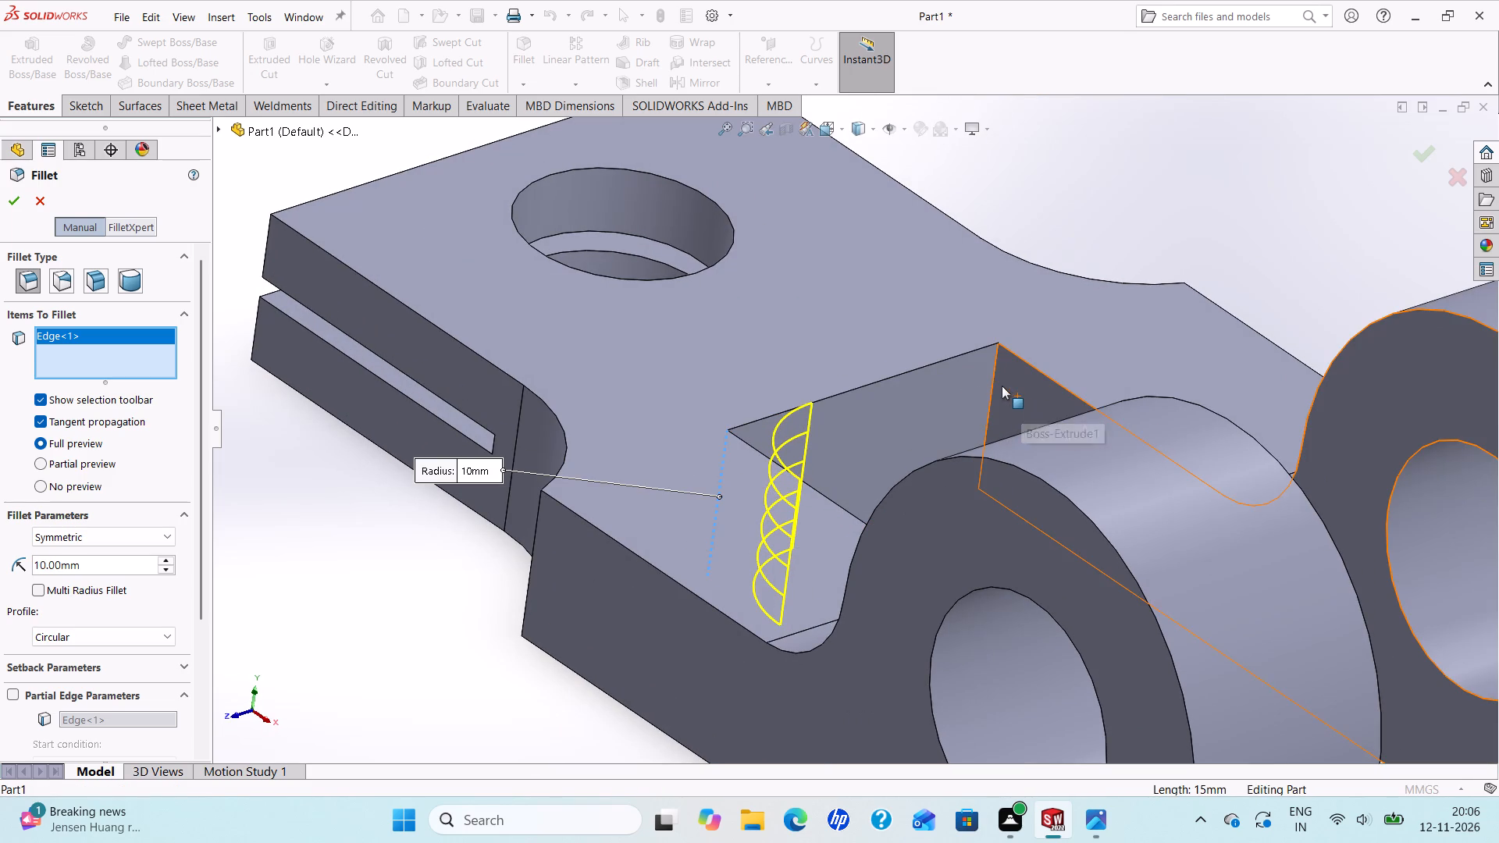
{"action": "left_click", "coordinate": [994, 375]}
{"action": "scroll", "coordinate": [992, 375], "scroll_direction": "up", "scroll_amount": 3}
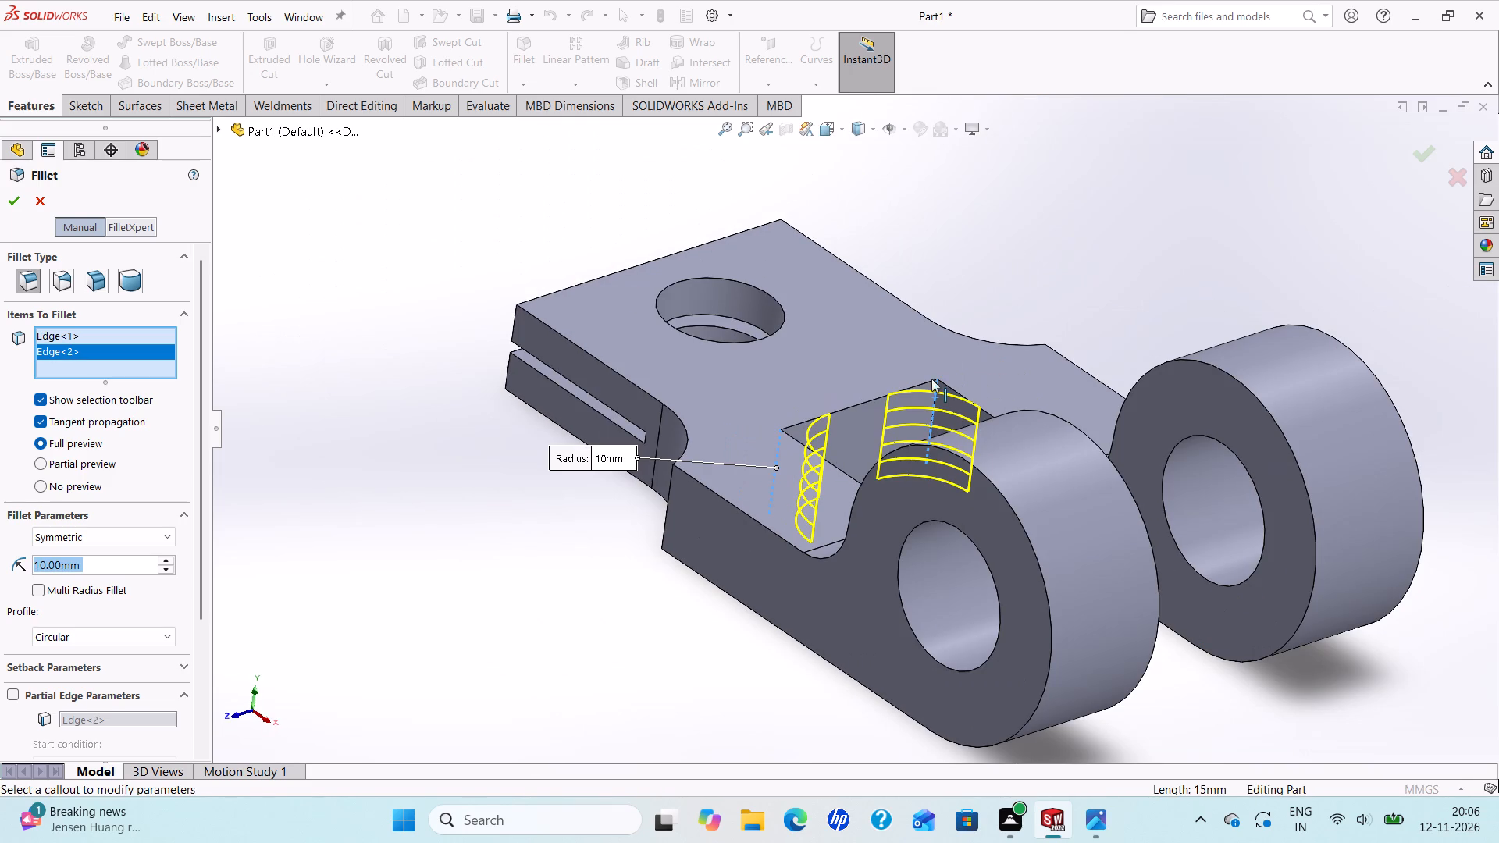
{"action": "left_click", "coordinate": [5, 197]}
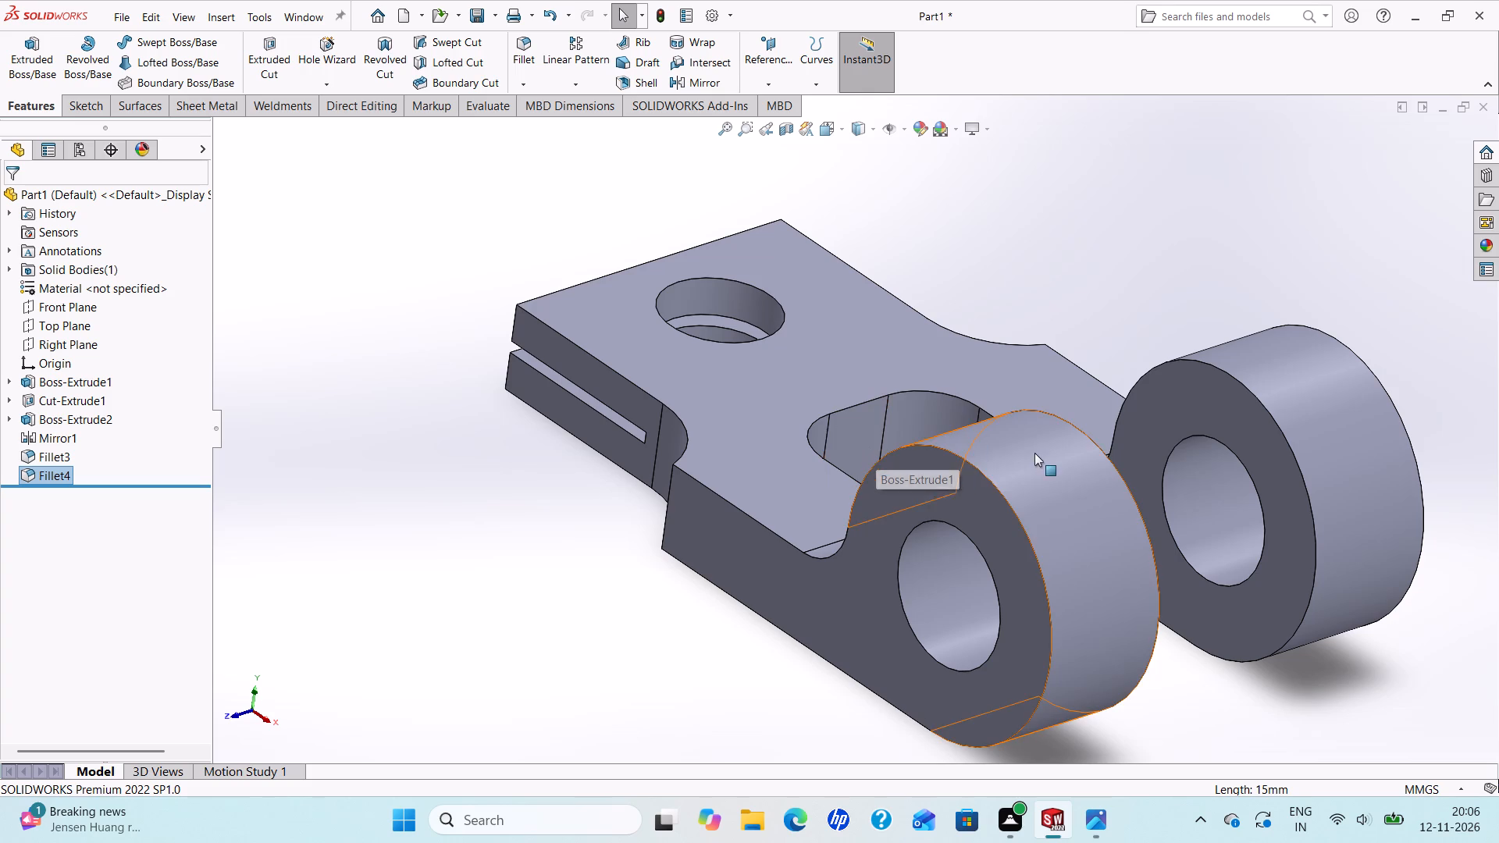
Examine the filleted clevis from several sides, checking the shoulders, inner corners, slotted shank and fork arms.
{"action": "scroll", "coordinate": [840, 504], "scroll_direction": "up", "scroll_amount": 3}
{"action": "middle_click_drag", "start_coordinate": [871, 435], "coordinate": [1088, 649]}
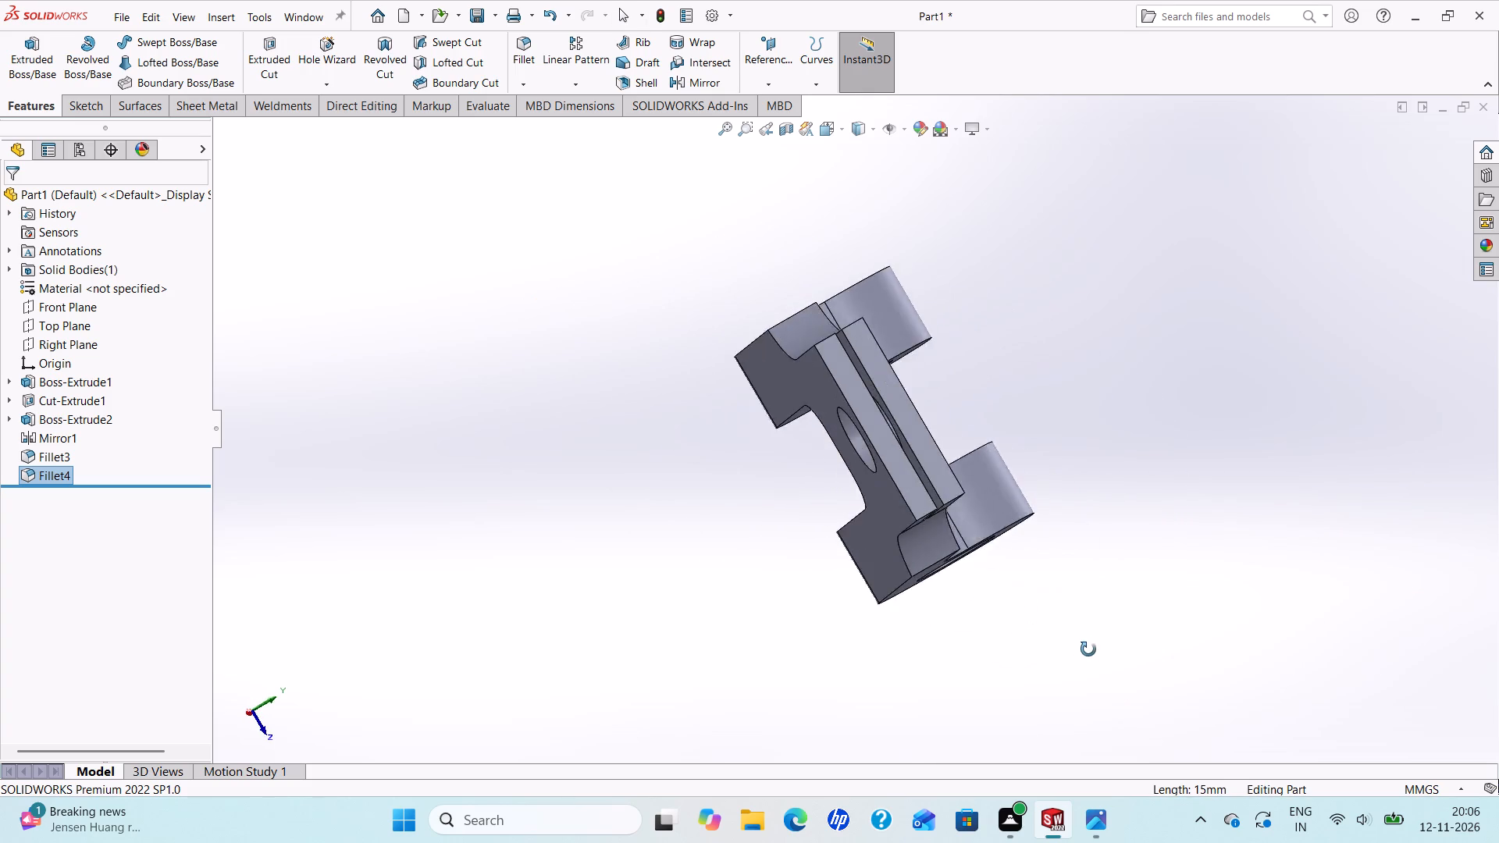
{"action": "middle_click_drag", "start_coordinate": [1088, 649], "coordinate": [863, 408]}
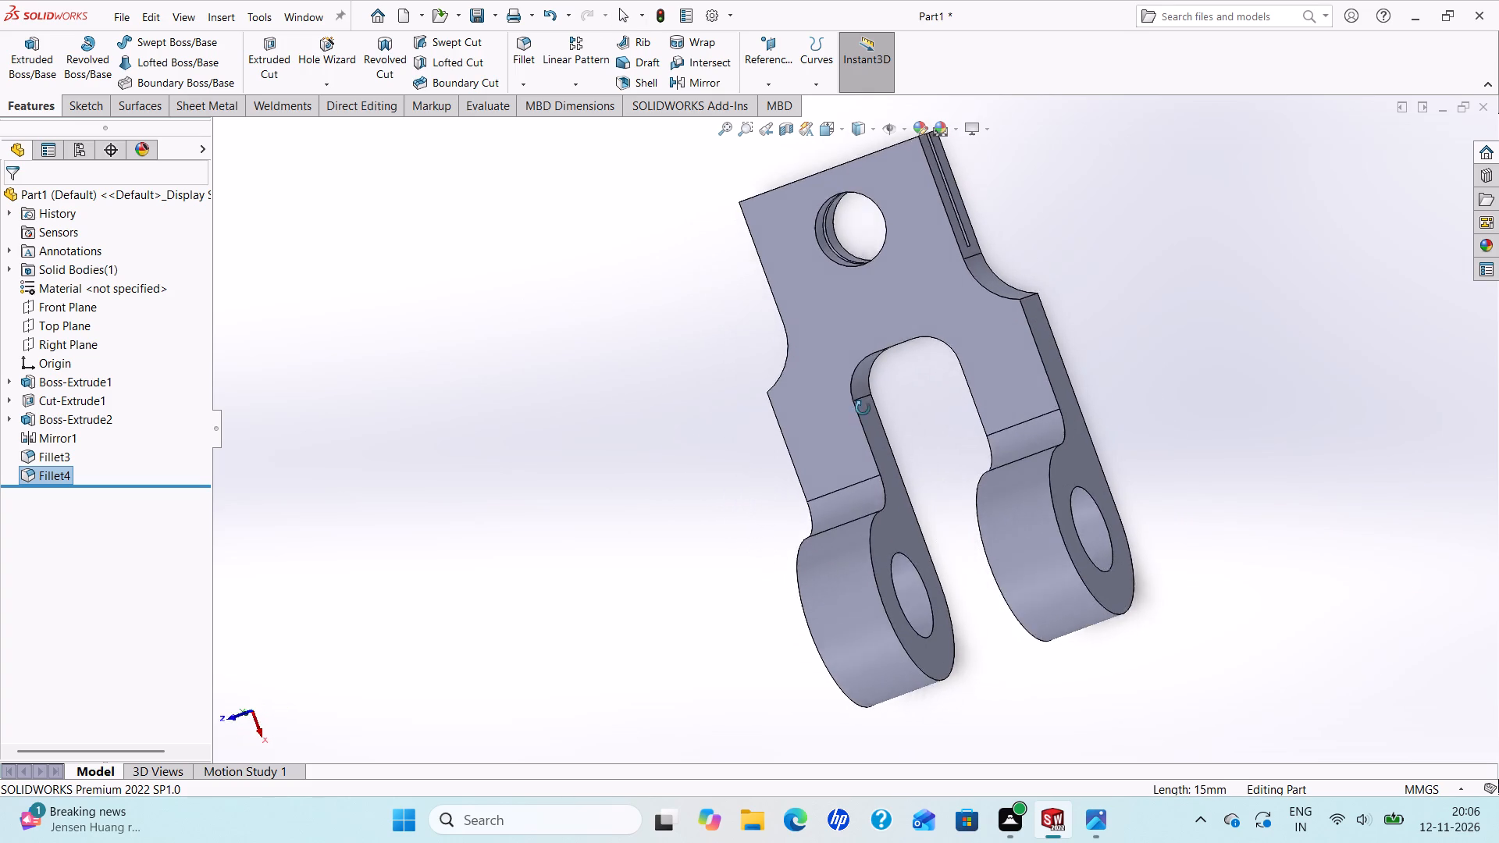
{"action": "middle_click_drag", "start_coordinate": [863, 408], "coordinate": [896, 428]}
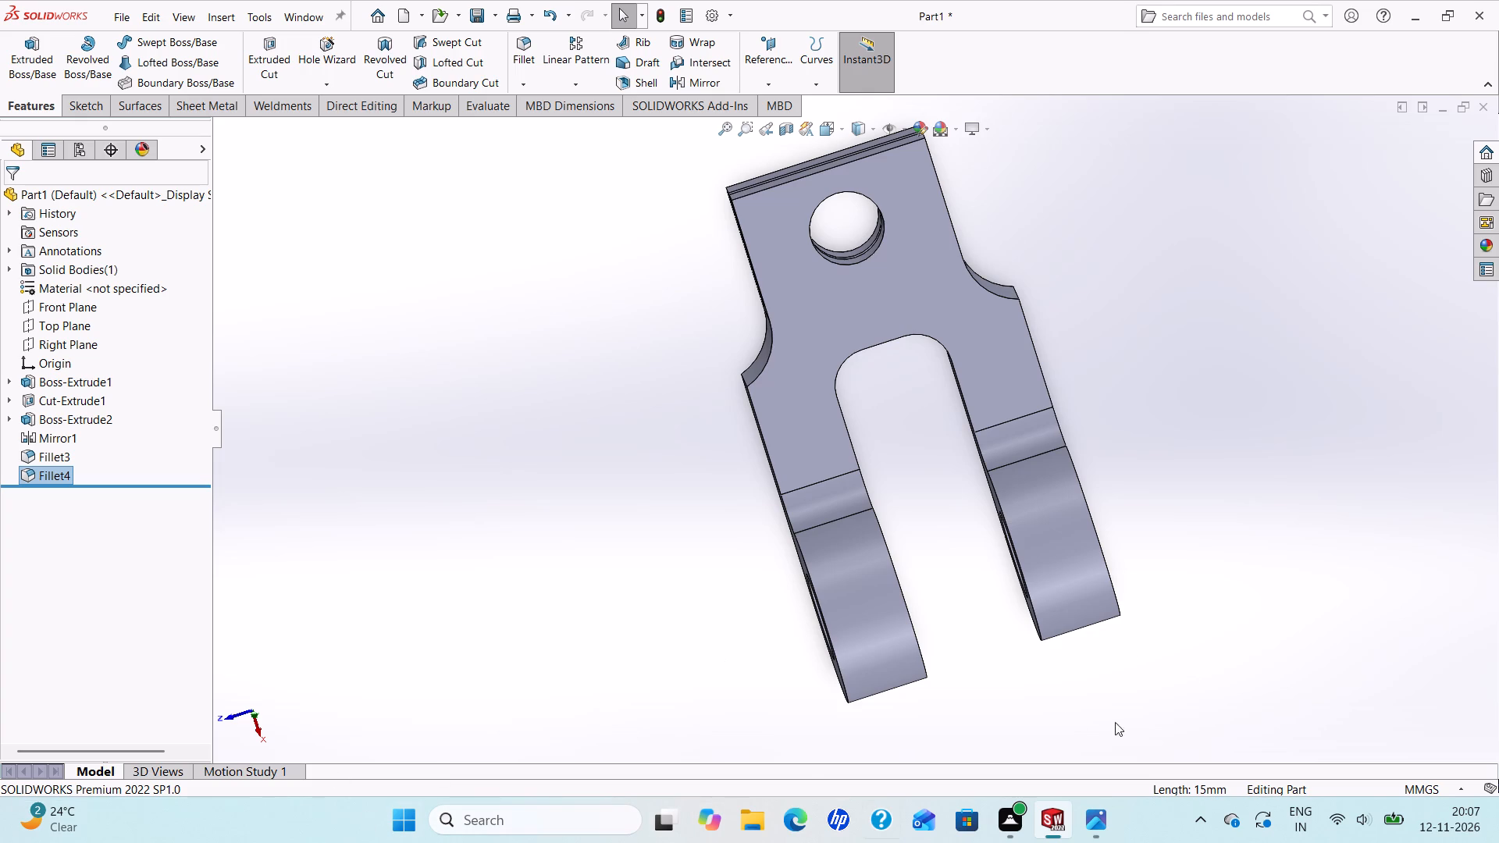
{"action": "scroll", "coordinate": [638, 462], "scroll_direction": "up", "scroll_amount": 1}
{"action": "scroll", "coordinate": [828, 470], "scroll_direction": "down", "scroll_amount": 1}
{"action": "middle_click_drag", "start_coordinate": [828, 470], "coordinate": [821, 471]}
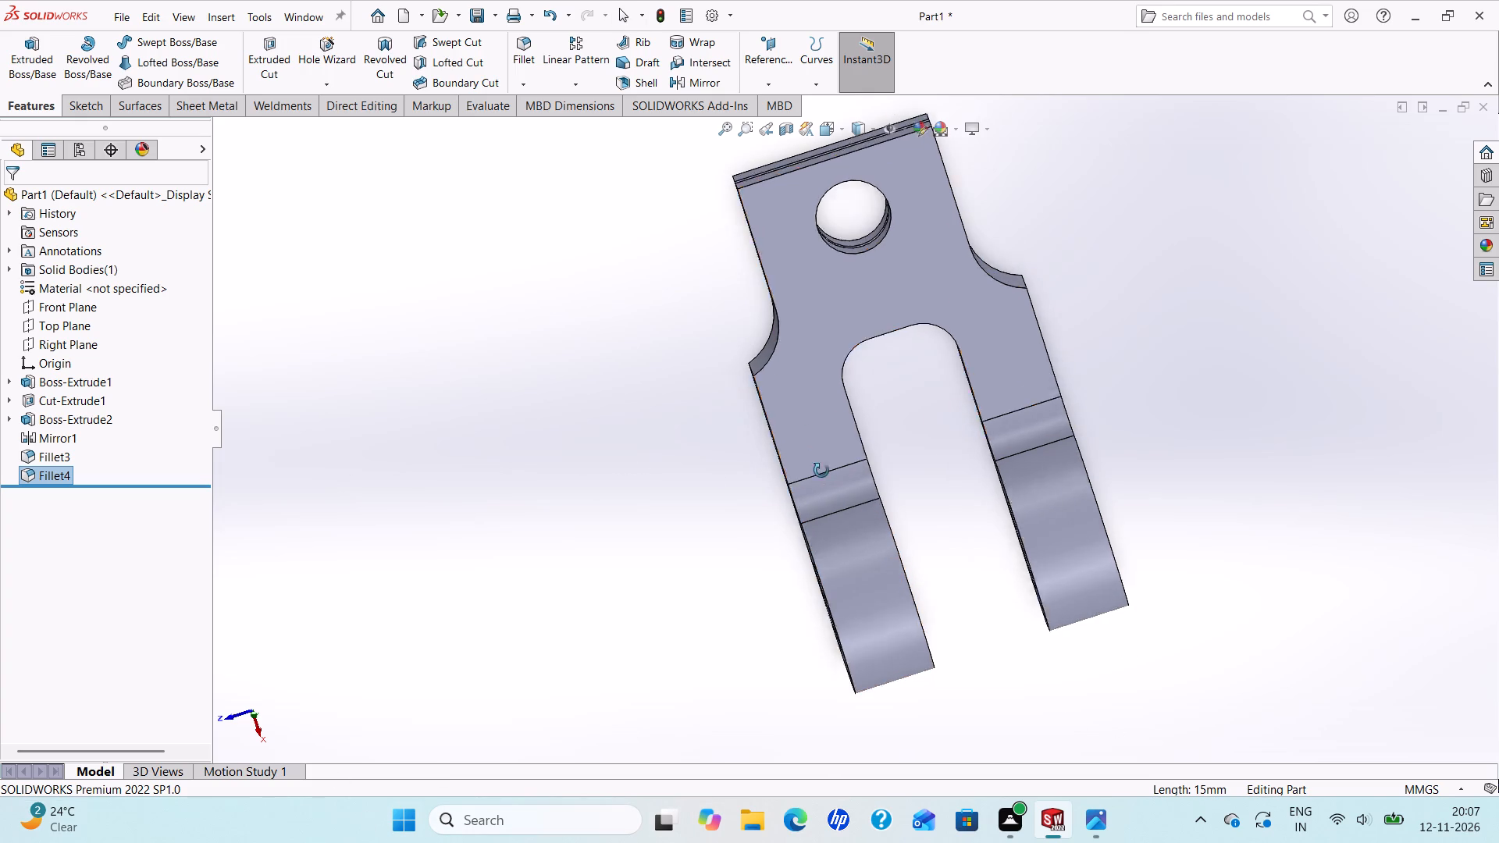
{"action": "middle_click_drag", "start_coordinate": [821, 471], "coordinate": [281, 523]}
{"action": "scroll", "coordinate": [281, 523], "scroll_direction": "up", "scroll_amount": 1}
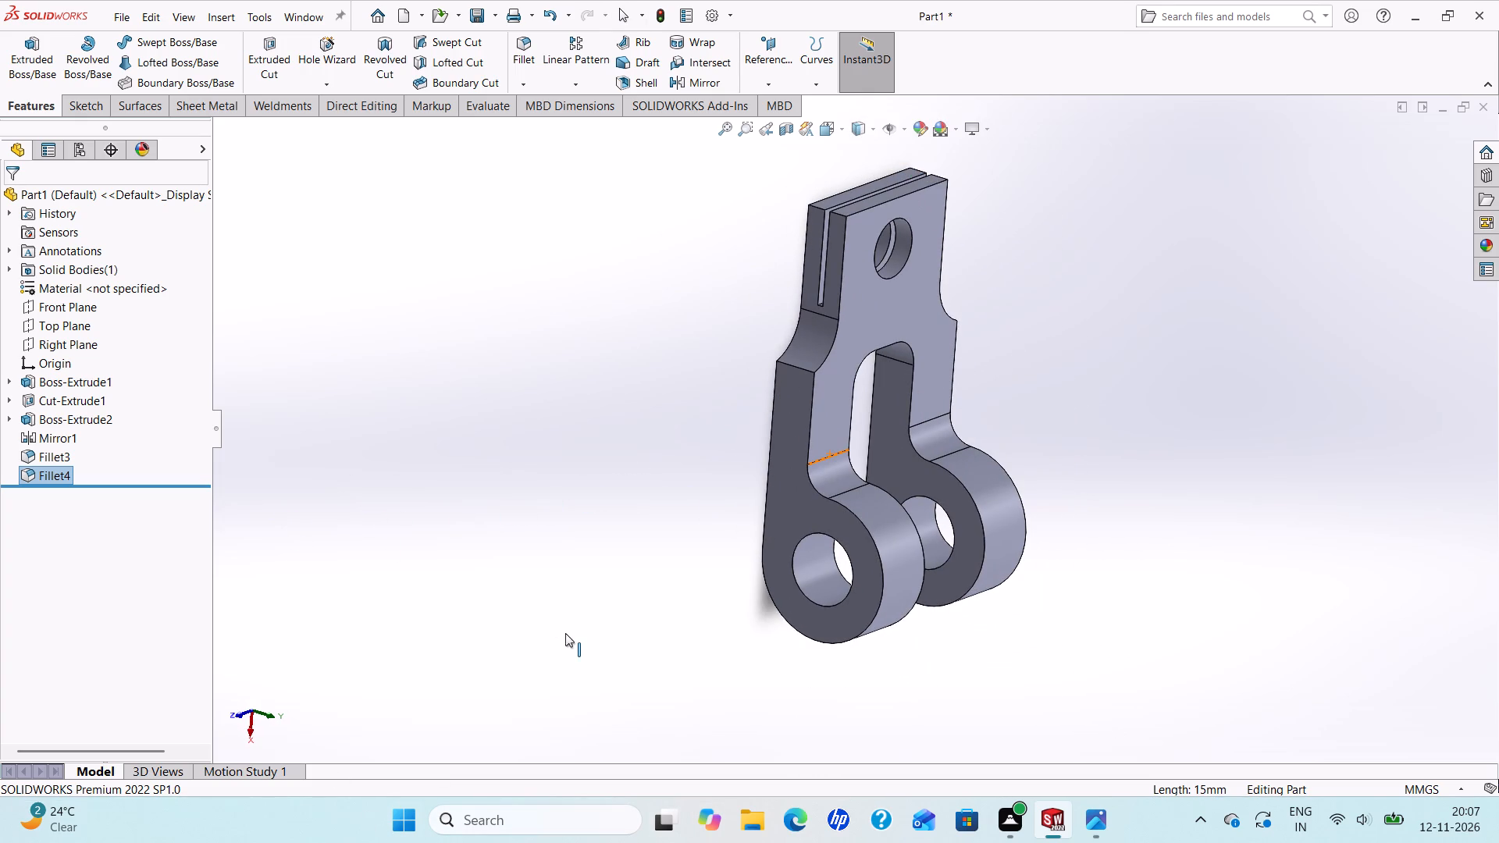
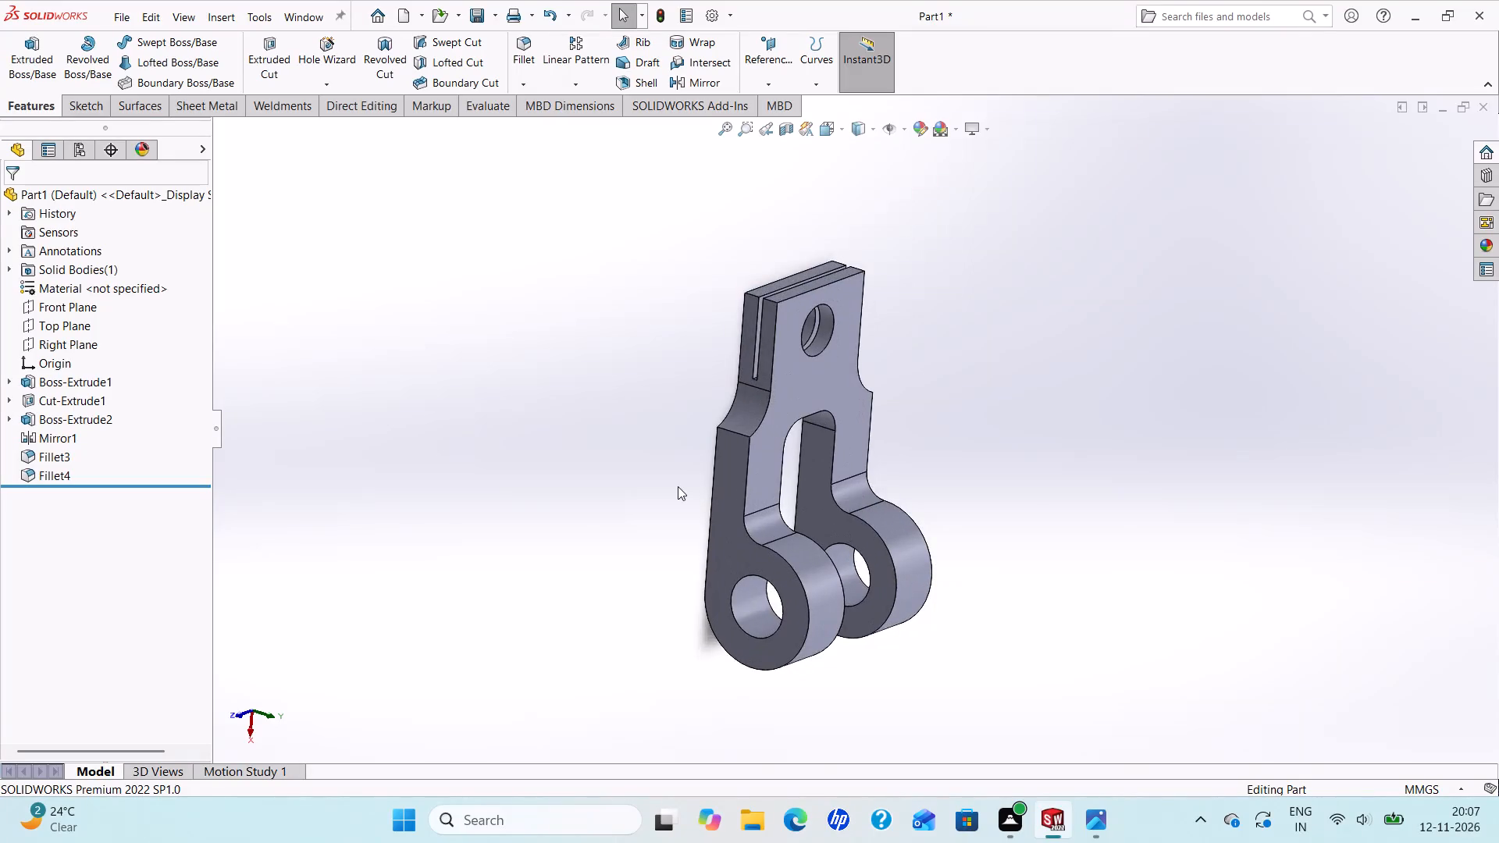
Examine the finished clevis from the front, back and underside, checking the shank slot, end holes, fork arms and fillets.
{"action": "scroll", "coordinate": [677, 487], "scroll_direction": "up", "scroll_amount": 2}
{"action": "scroll", "coordinate": [779, 499], "scroll_direction": "down", "scroll_amount": 1}
{"action": "scroll", "coordinate": [782, 499], "scroll_direction": "up", "scroll_amount": 3}
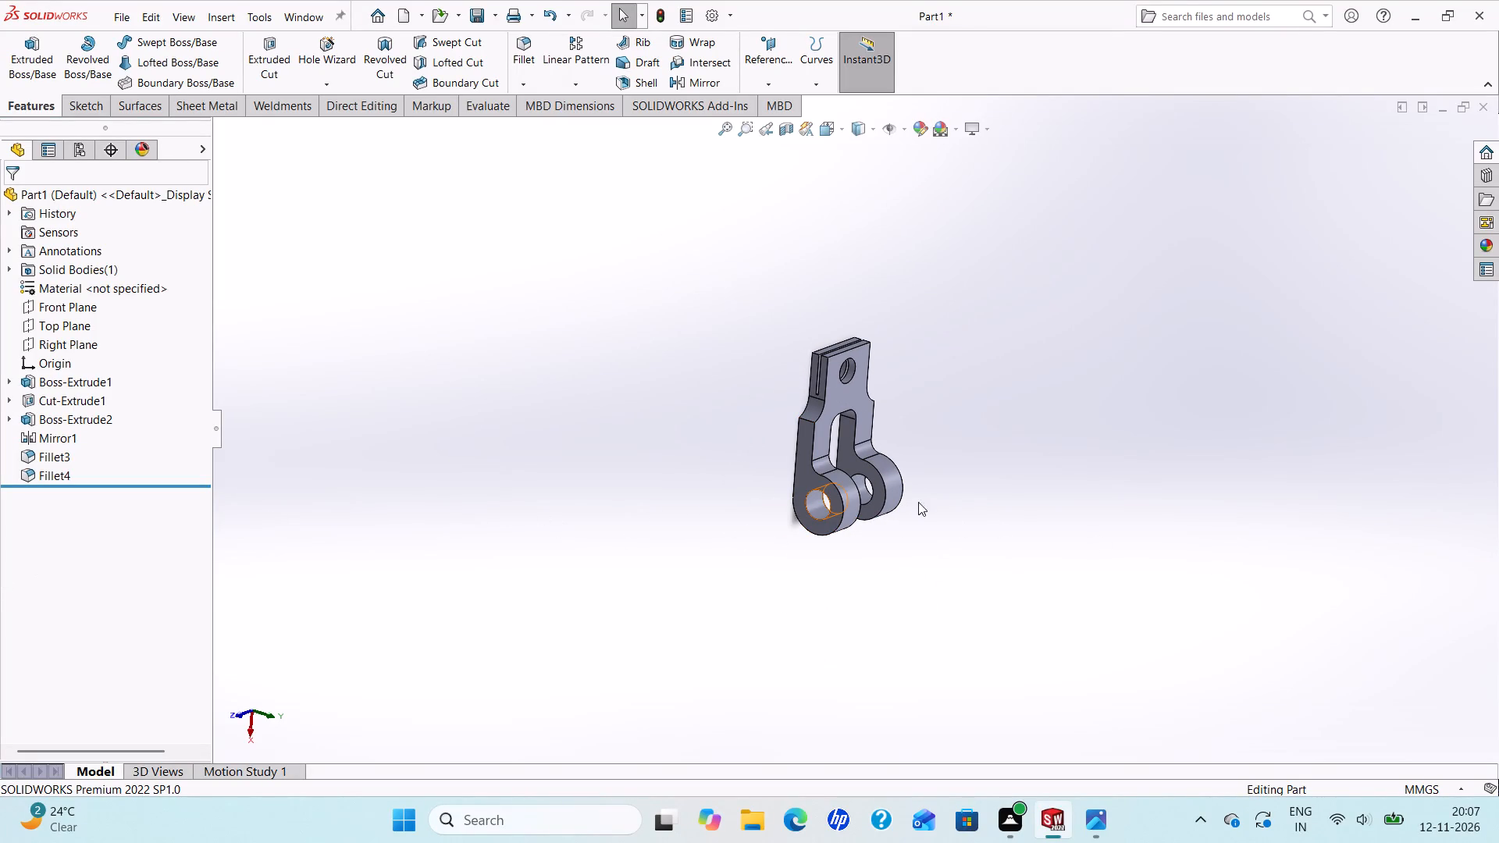
{"action": "scroll", "coordinate": [839, 458], "scroll_direction": "down", "scroll_amount": 2}
{"action": "middle_click_drag", "start_coordinate": [824, 468], "coordinate": [637, 446]}
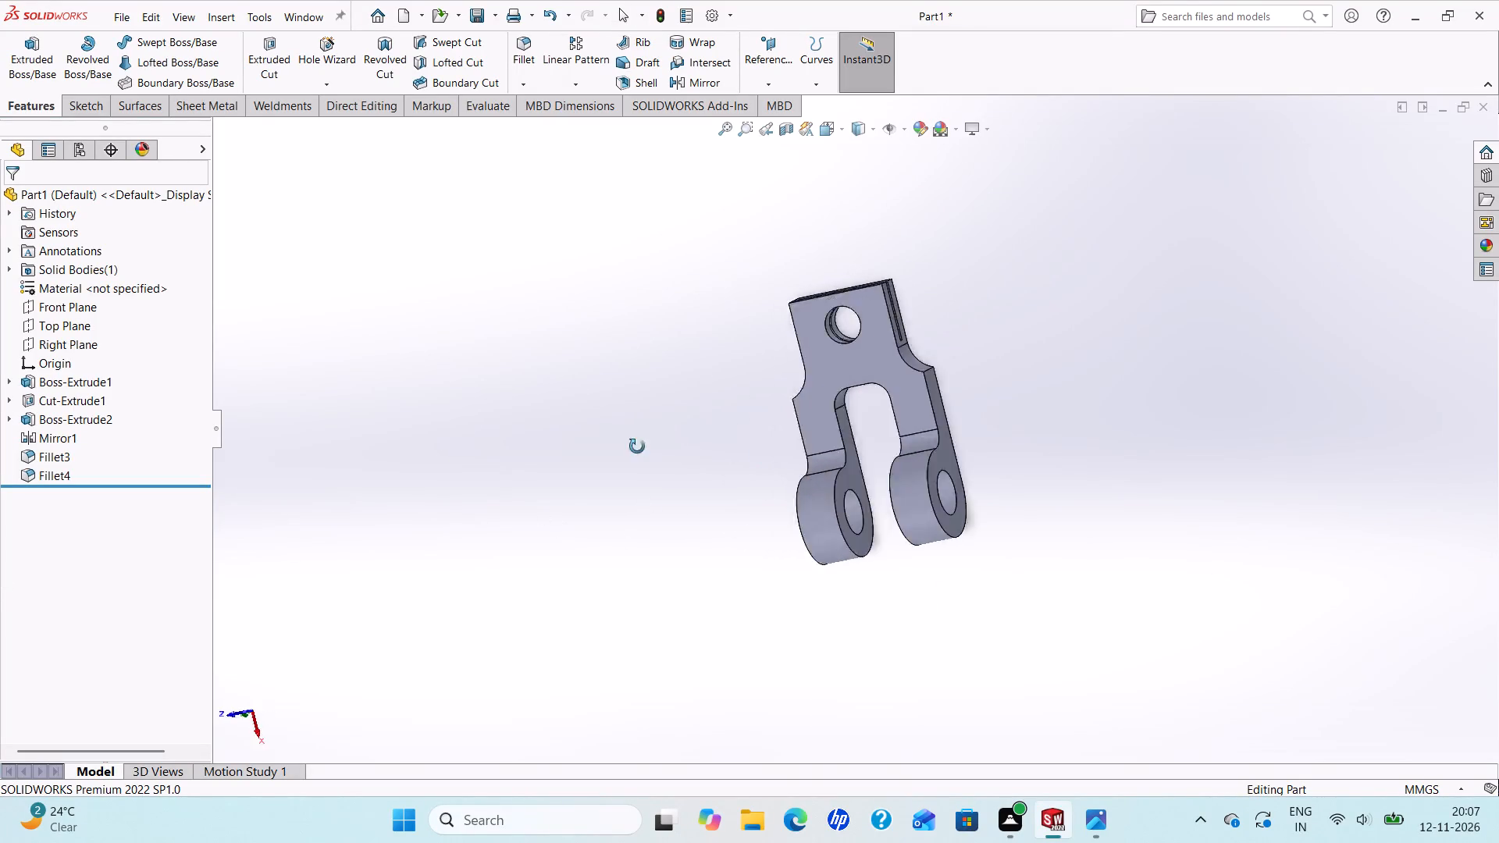
{"action": "middle_click_drag", "start_coordinate": [637, 446], "coordinate": [404, 454]}
{"action": "scroll", "coordinate": [783, 434], "scroll_direction": "down", "scroll_amount": 1}
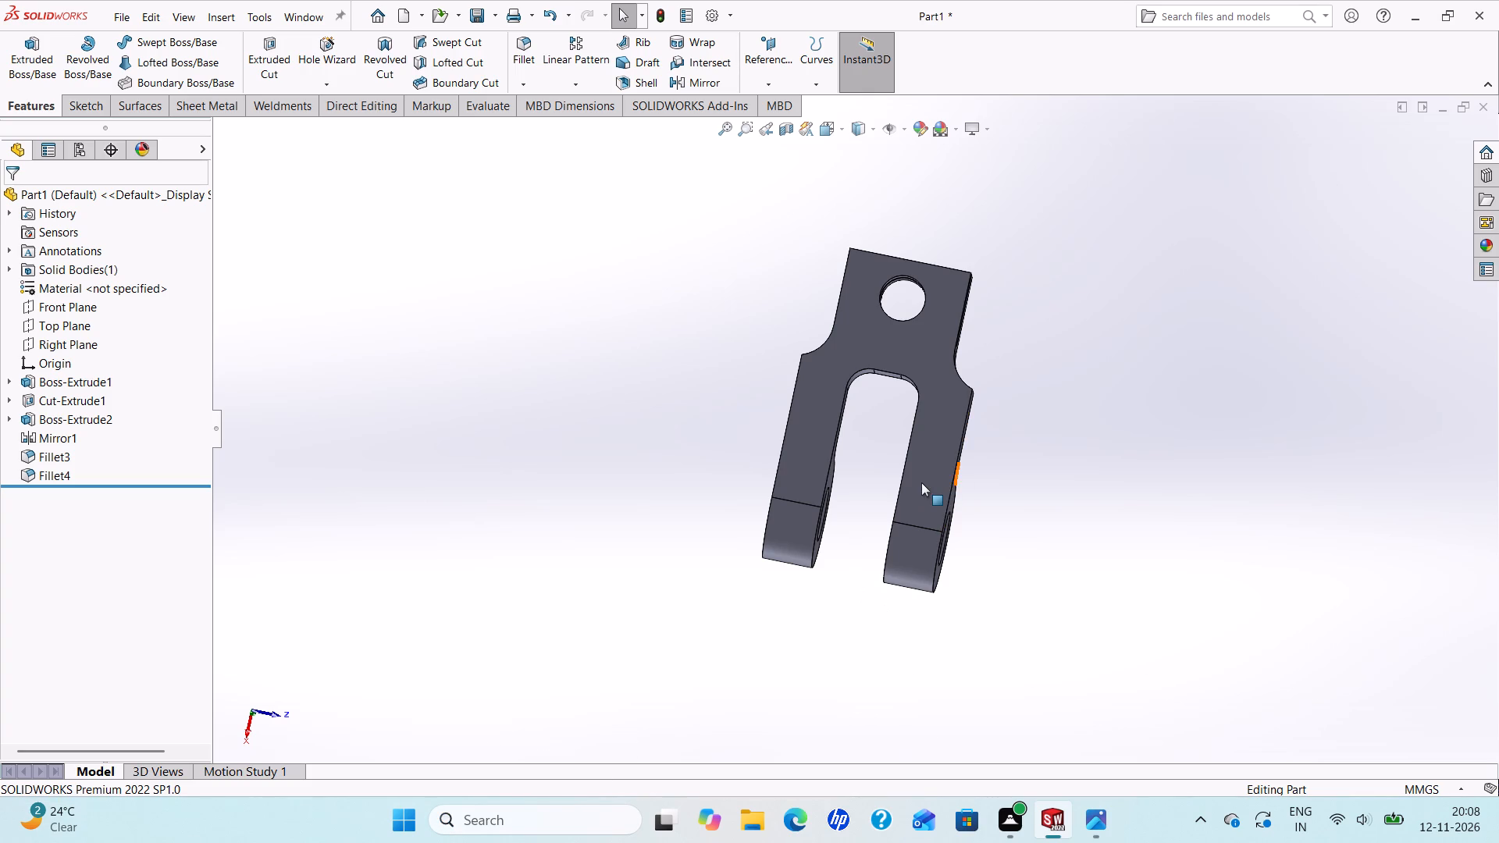
{"action": "middle_click_drag", "start_coordinate": [915, 481], "coordinate": [618, 395]}
{"action": "scroll", "coordinate": [650, 421], "scroll_direction": "down", "scroll_amount": 2}
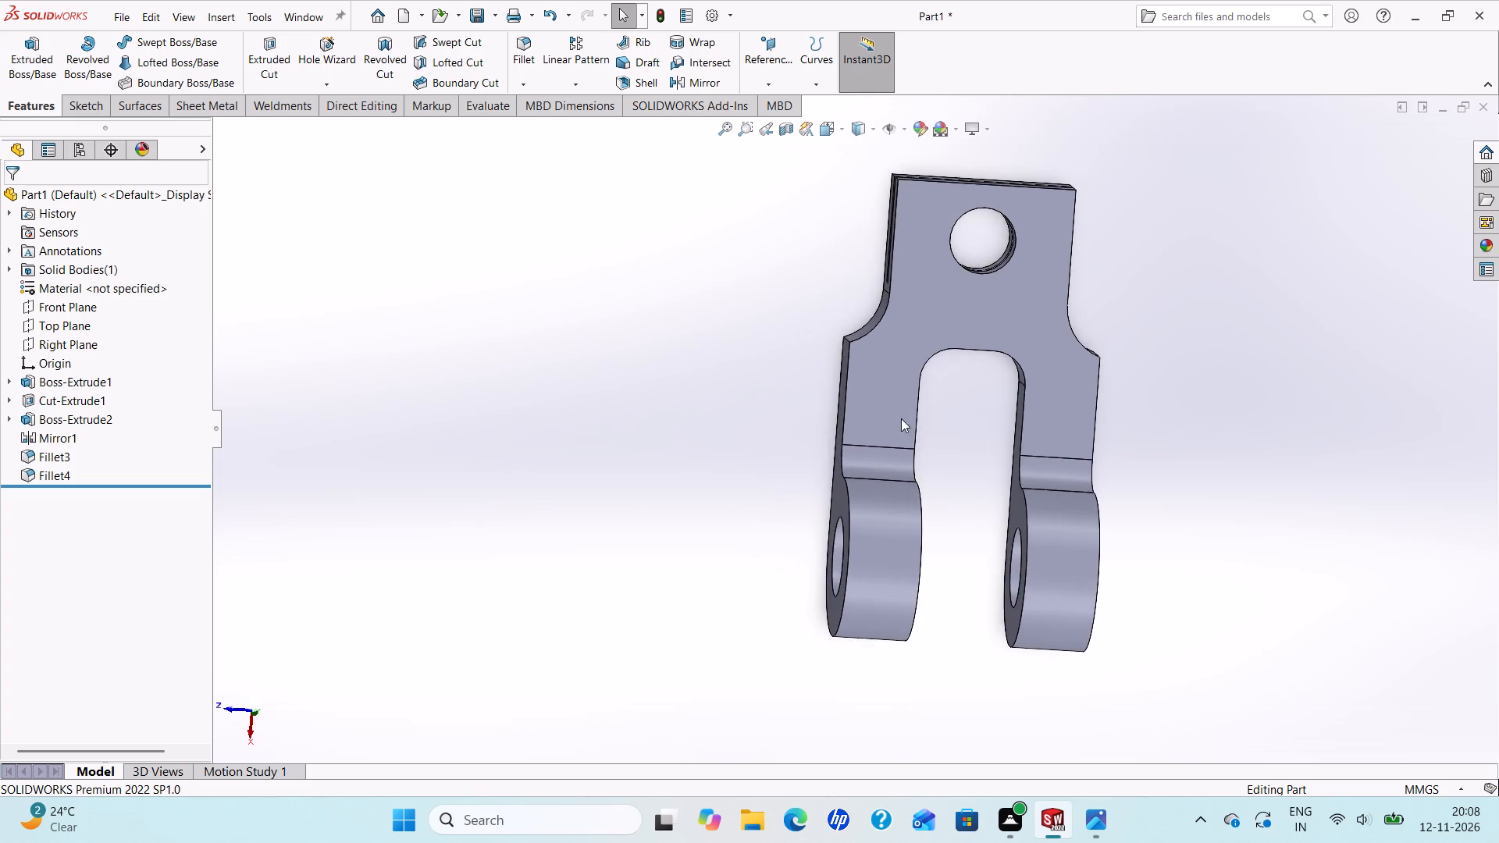
{"action": "scroll", "coordinate": [950, 407], "scroll_direction": "up", "scroll_amount": 3}
{"action": "scroll", "coordinate": [1006, 397], "scroll_direction": "down", "scroll_amount": 3}
{"action": "scroll", "coordinate": [908, 450], "scroll_direction": "up", "scroll_amount": 2}
{"action": "scroll", "coordinate": [924, 520], "scroll_direction": "down", "scroll_amount": 2}
{"action": "scroll", "coordinate": [915, 518], "scroll_direction": "up", "scroll_amount": 3}
{"action": "scroll", "coordinate": [896, 508], "scroll_direction": "down", "scroll_amount": 3}
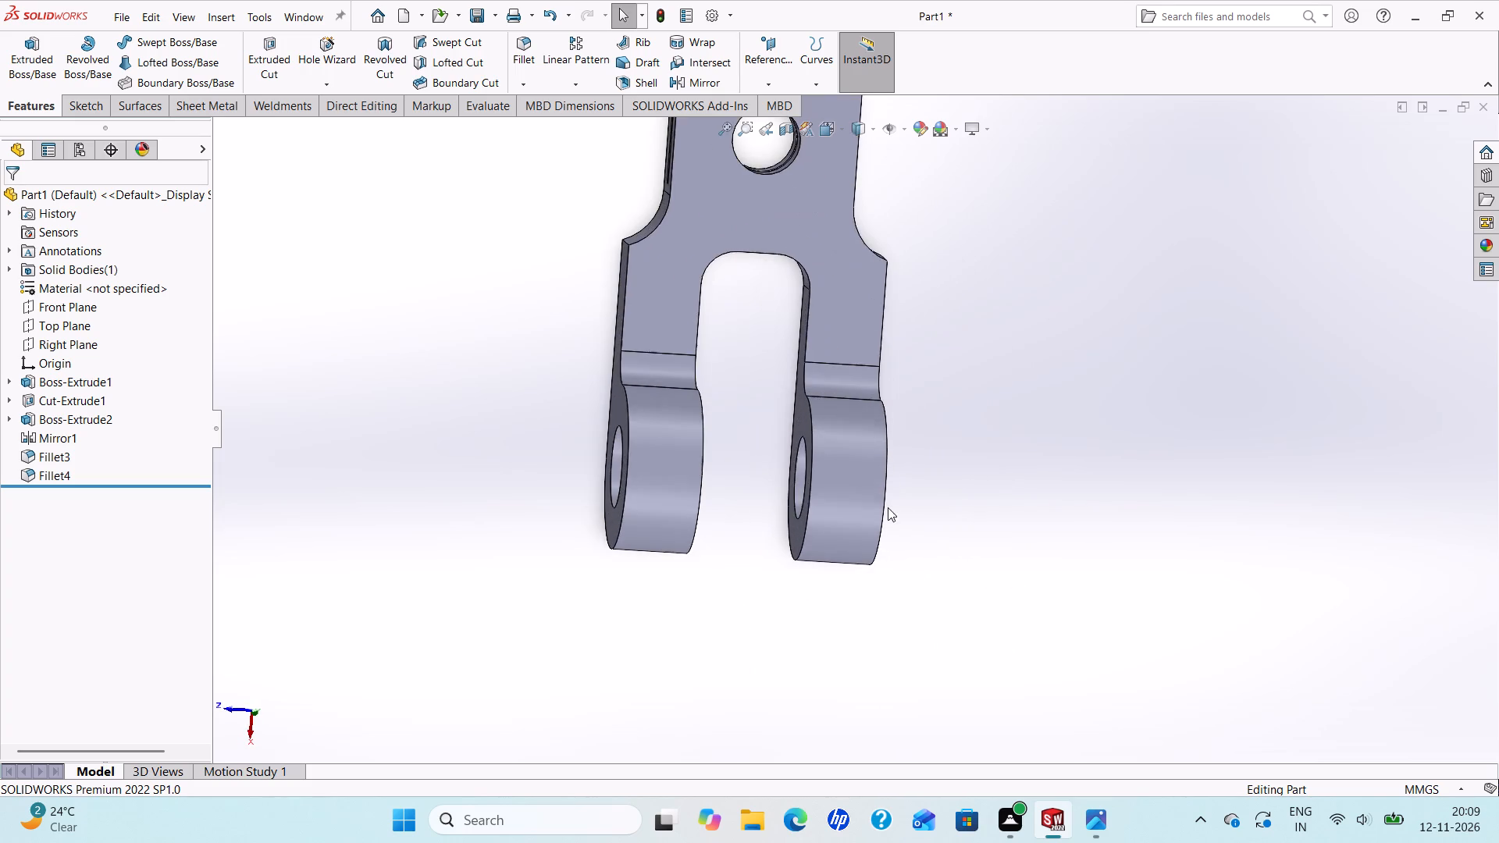
{"action": "middle_click_drag", "start_coordinate": [827, 500], "coordinate": [767, 347]}
{"action": "scroll", "coordinate": [825, 494], "scroll_direction": "up", "scroll_amount": 1}
{"action": "scroll", "coordinate": [767, 347], "scroll_direction": "down", "scroll_amount": 1}
{"action": "scroll", "coordinate": [849, 308], "scroll_direction": "up", "scroll_amount": 1}
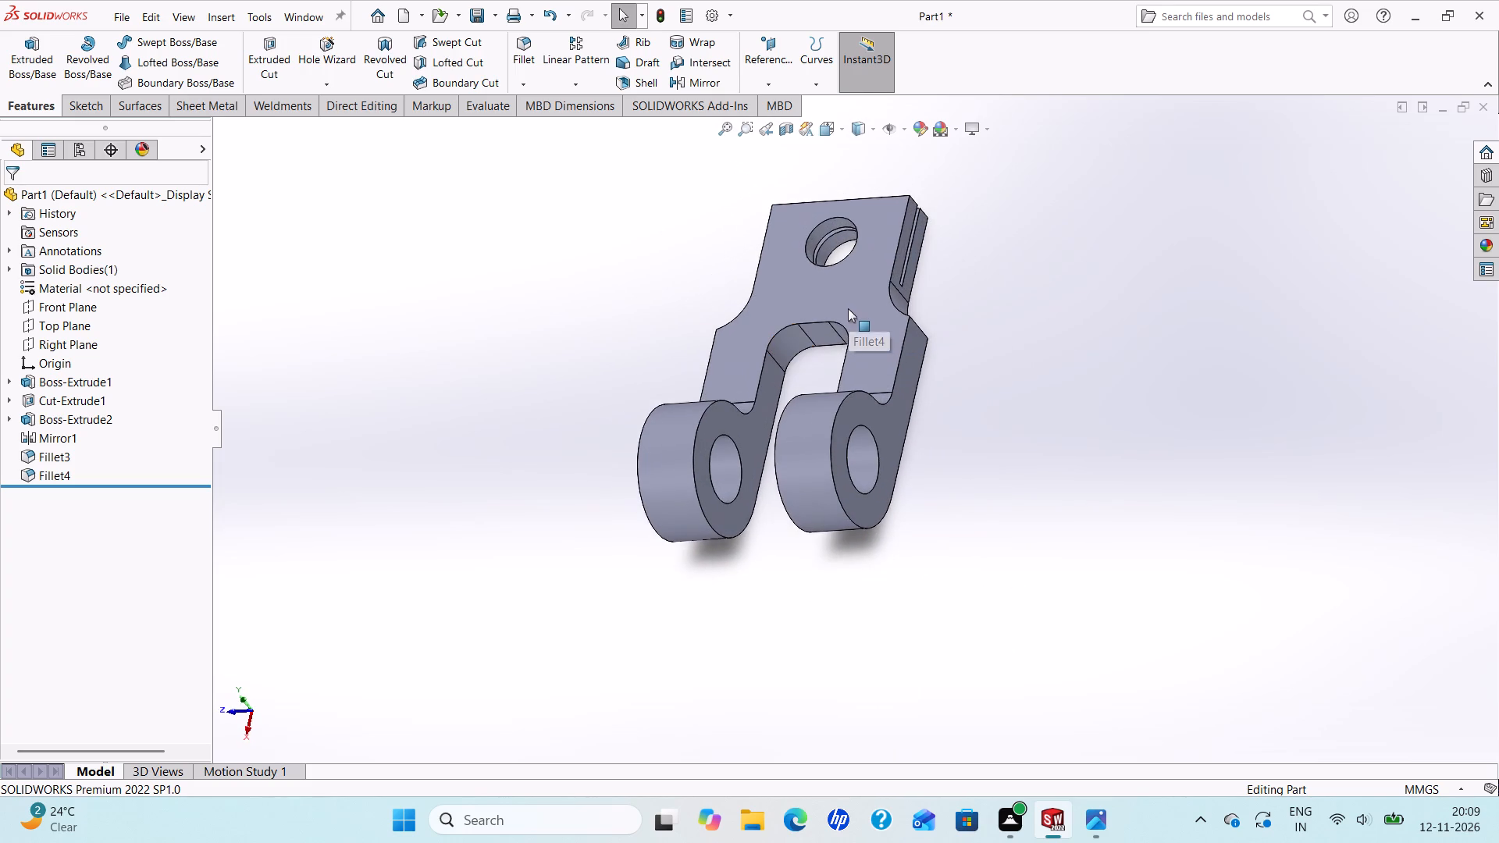
{"action": "scroll", "coordinate": [852, 315], "scroll_direction": "down", "scroll_amount": 2}
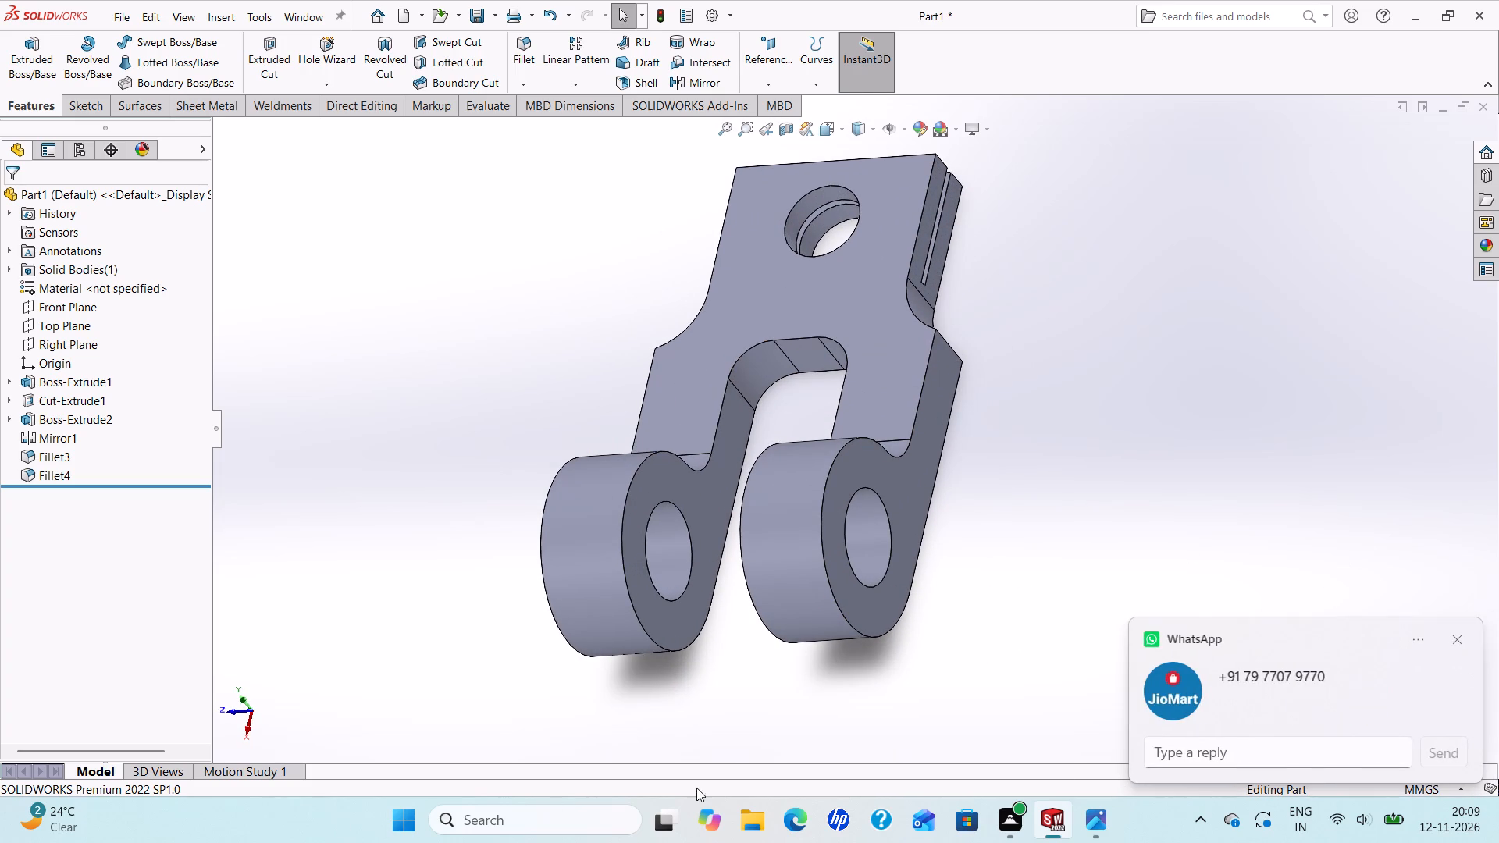
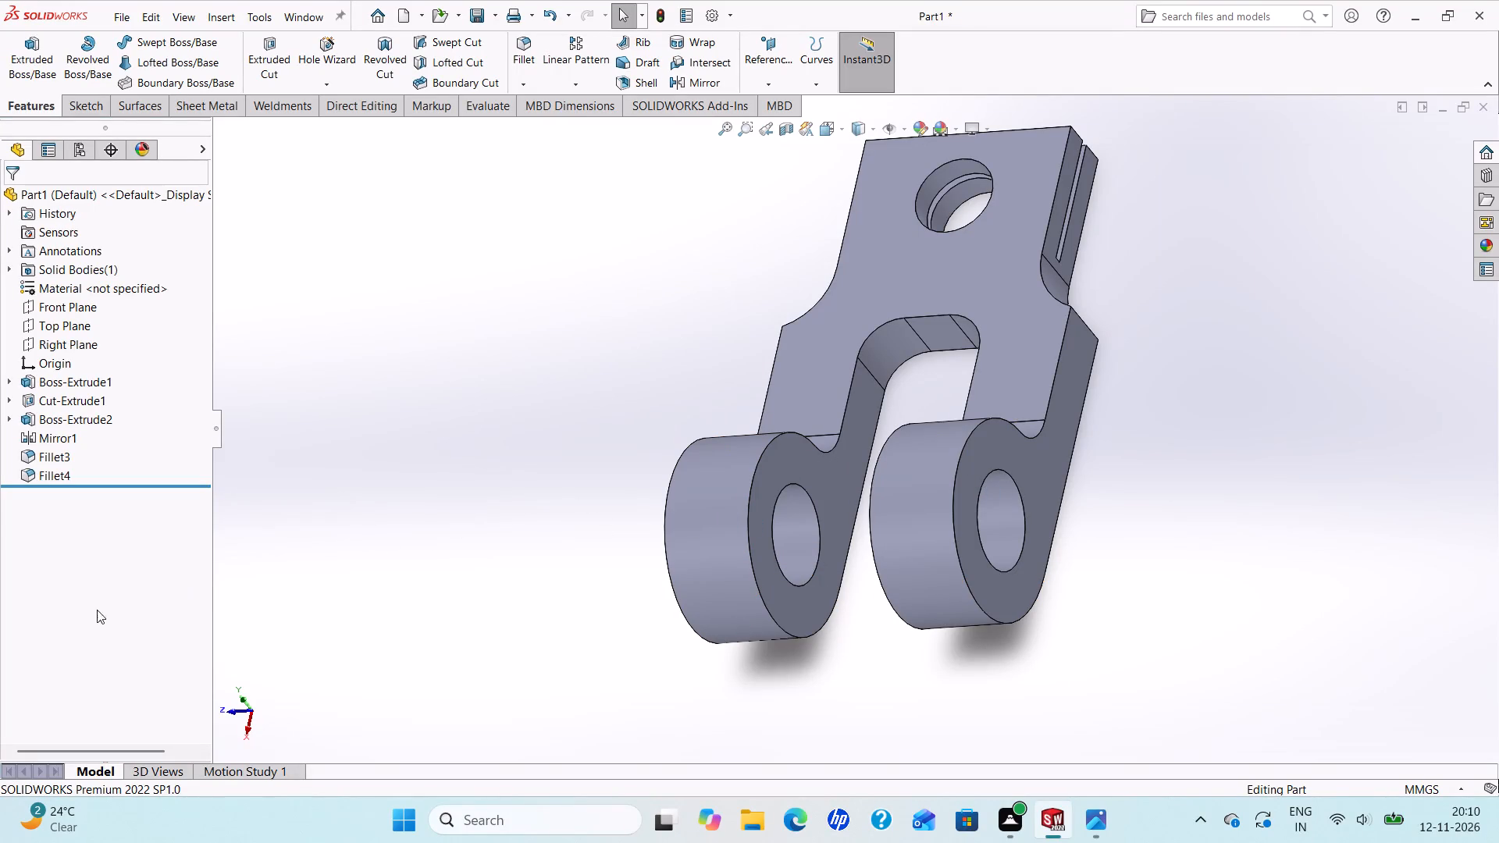
Inspect the clevis from both sides and the front, checking the shank slot, fork opening, shoulder curves and fork-end bosses.
{"action": "scroll", "coordinate": [887, 371], "scroll_direction": "up", "scroll_amount": 1}
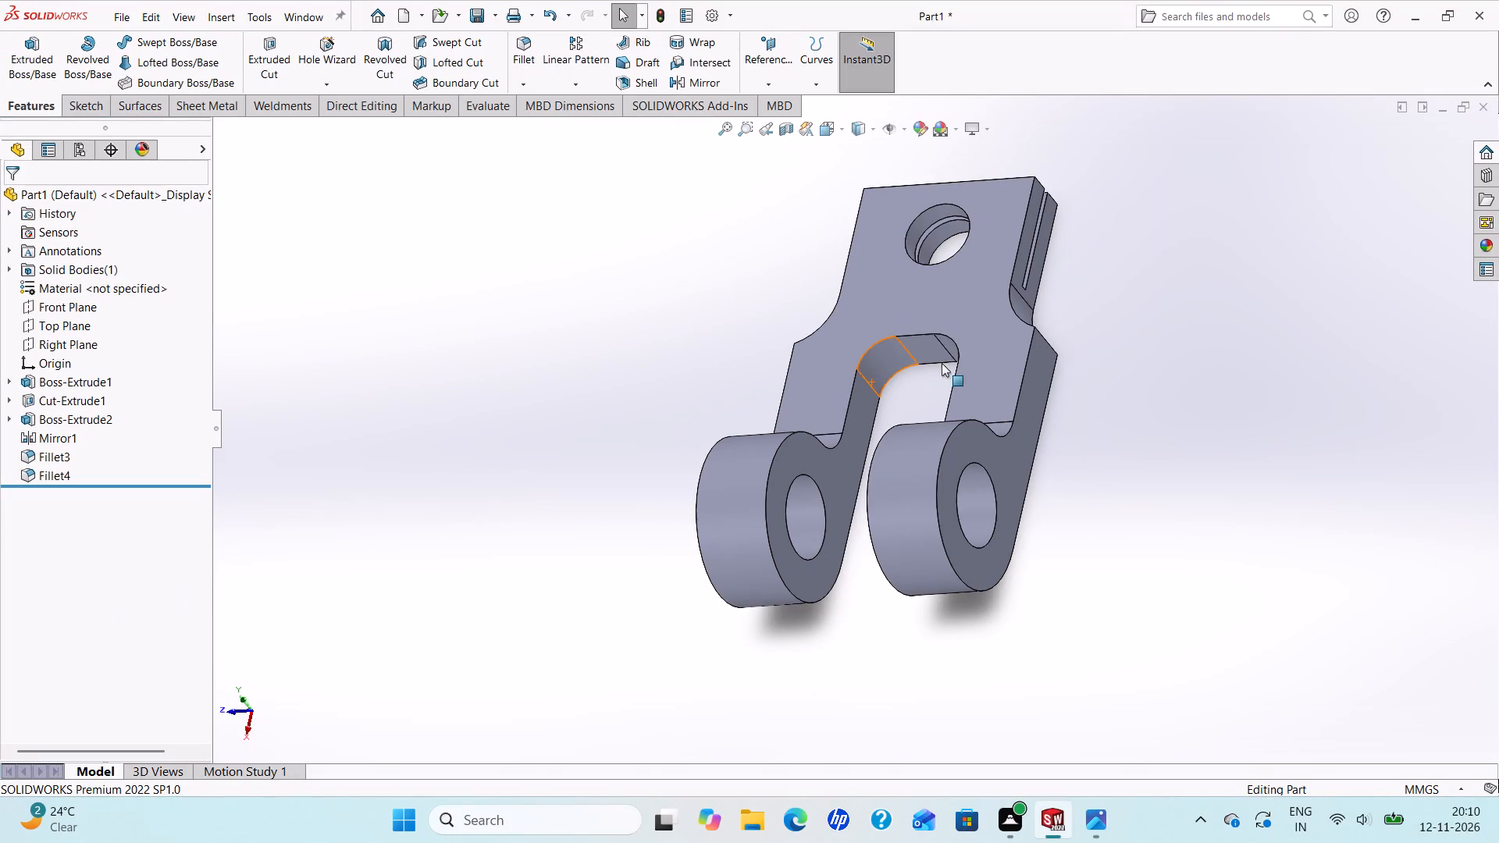
{"action": "middle_click_drag", "start_coordinate": [942, 367], "coordinate": [753, 429]}
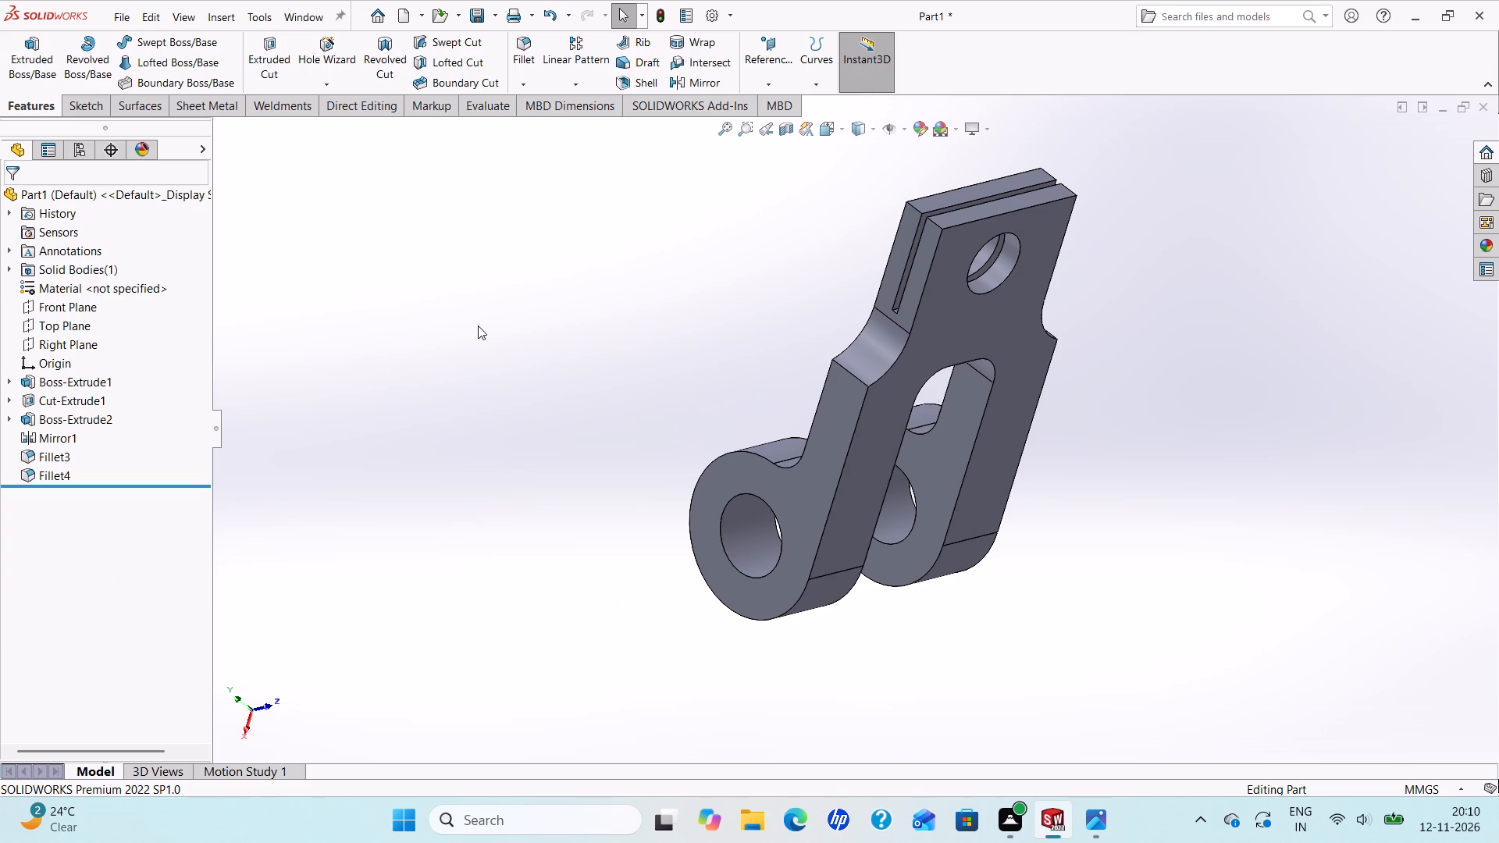
{"action": "middle_click_drag", "start_coordinate": [875, 393], "coordinate": [347, 539]}
{"action": "scroll", "coordinate": [710, 427], "scroll_direction": "down", "scroll_amount": 2}
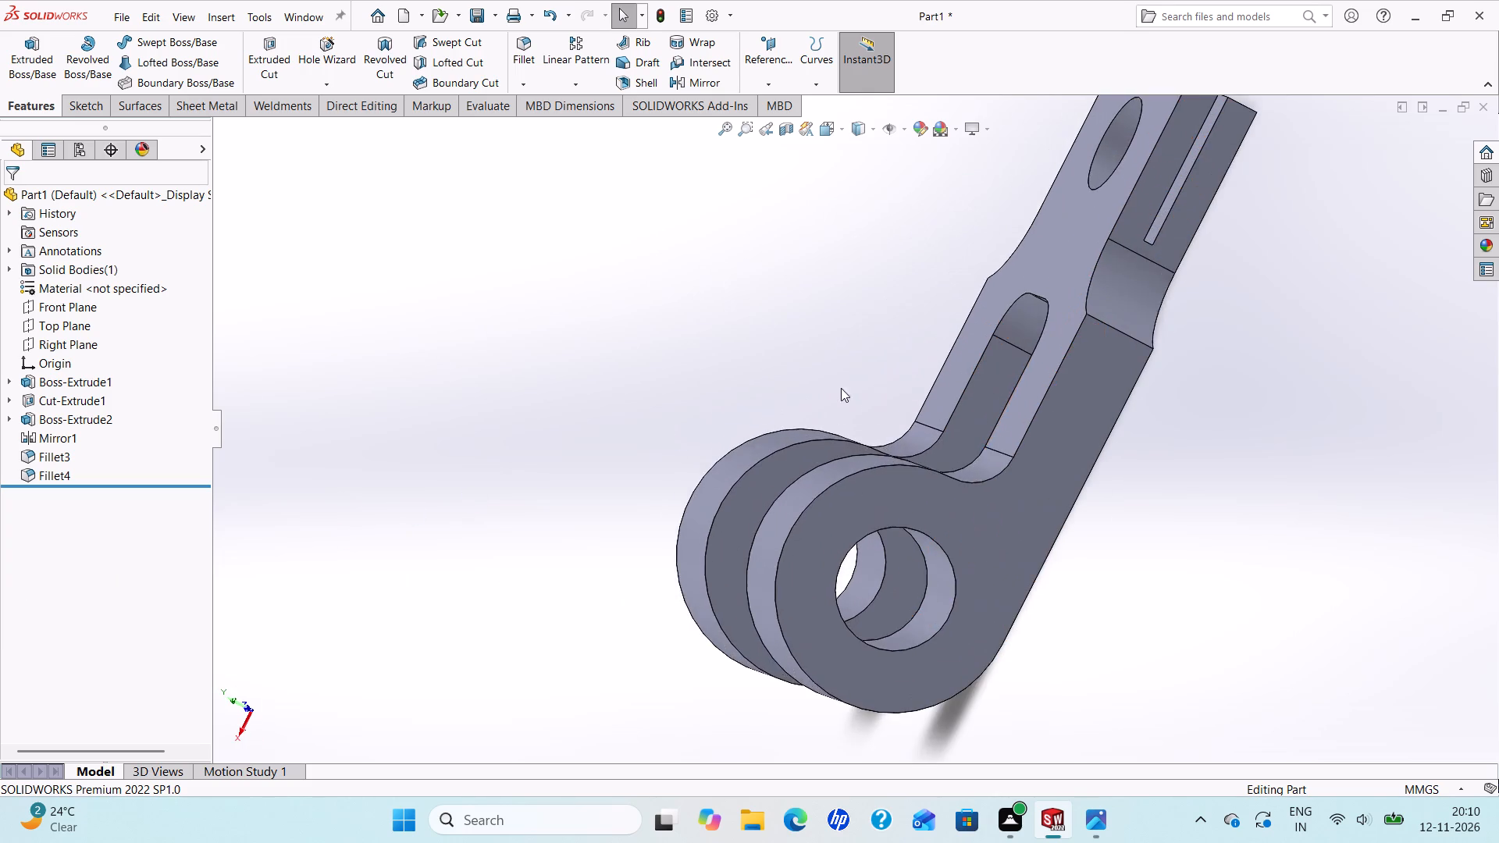
{"action": "scroll", "coordinate": [1043, 329], "scroll_direction": "up", "scroll_amount": 3}
{"action": "middle_click_drag", "start_coordinate": [1044, 327], "coordinate": [561, 485]}
{"action": "scroll", "coordinate": [570, 474], "scroll_direction": "up", "scroll_amount": 2}
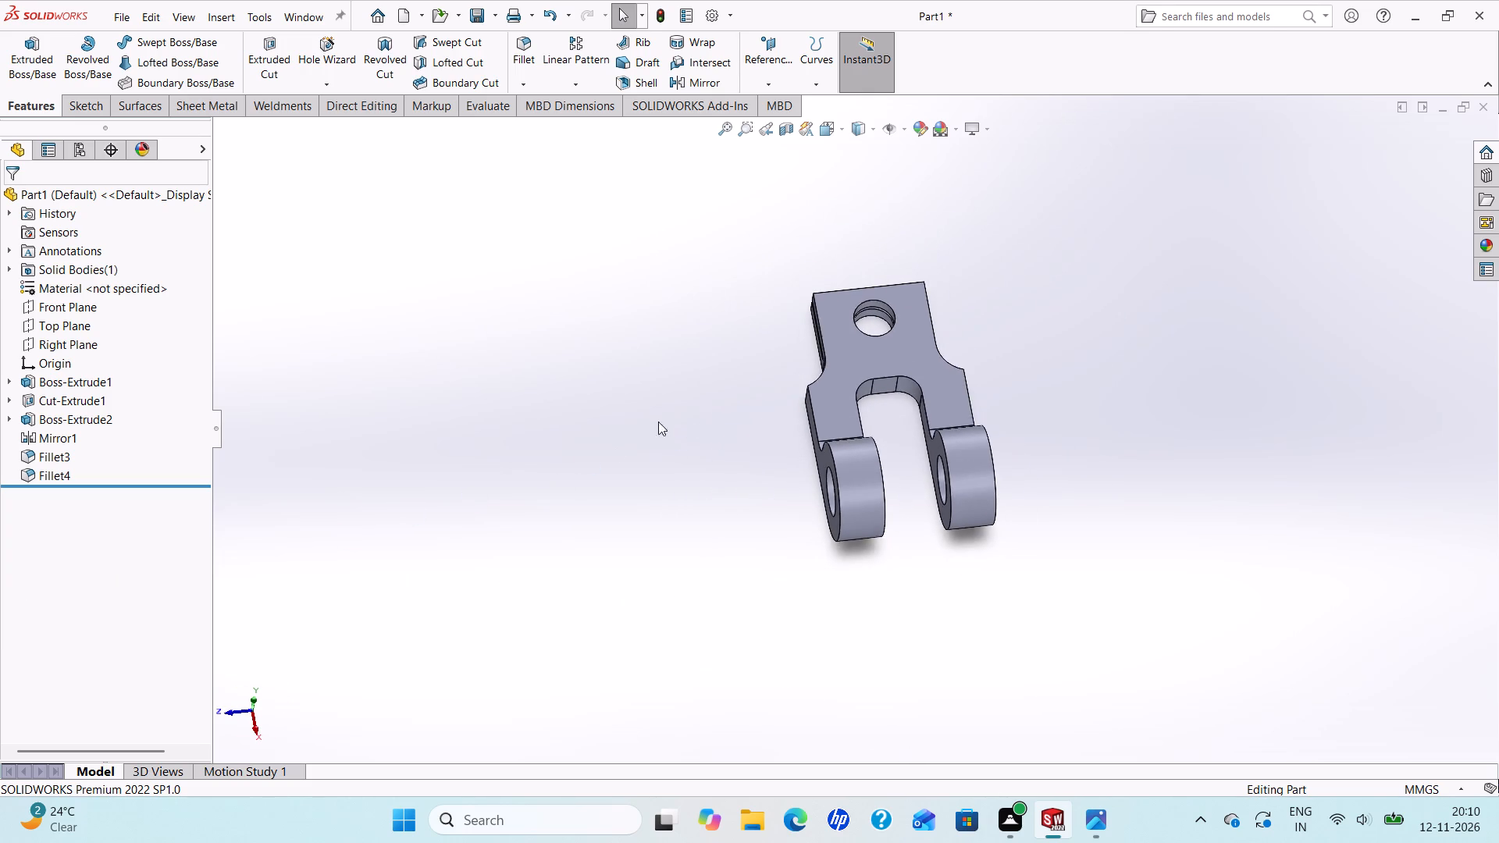
{"action": "scroll", "coordinate": [936, 347], "scroll_direction": "down", "scroll_amount": 2}
{"action": "scroll", "coordinate": [881, 396], "scroll_direction": "down", "scroll_amount": 1}
{"action": "scroll", "coordinate": [878, 397], "scroll_direction": "up", "scroll_amount": 2}
{"action": "scroll", "coordinate": [871, 449], "scroll_direction": "down", "scroll_amount": 2}
{"action": "scroll", "coordinate": [867, 468], "scroll_direction": "up", "scroll_amount": 1}
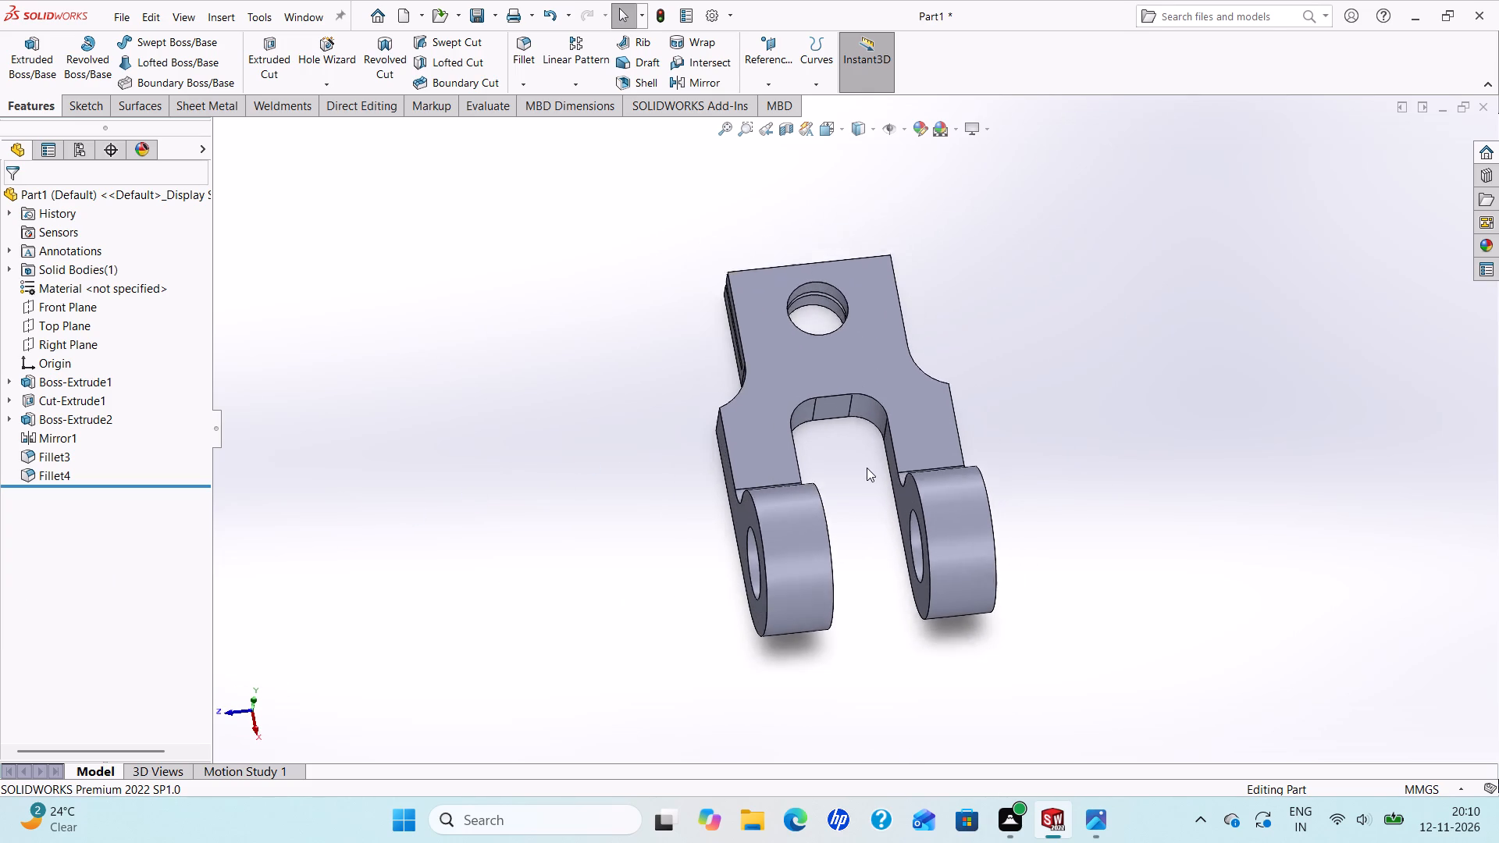
{"action": "scroll", "coordinate": [867, 468], "scroll_direction": "up", "scroll_amount": 1}
{"action": "scroll", "coordinate": [911, 505], "scroll_direction": "down", "scroll_amount": 2}
{"action": "scroll", "coordinate": [910, 501], "scroll_direction": "up", "scroll_amount": 2}
{"action": "scroll", "coordinate": [898, 503], "scroll_direction": "down", "scroll_amount": 2}
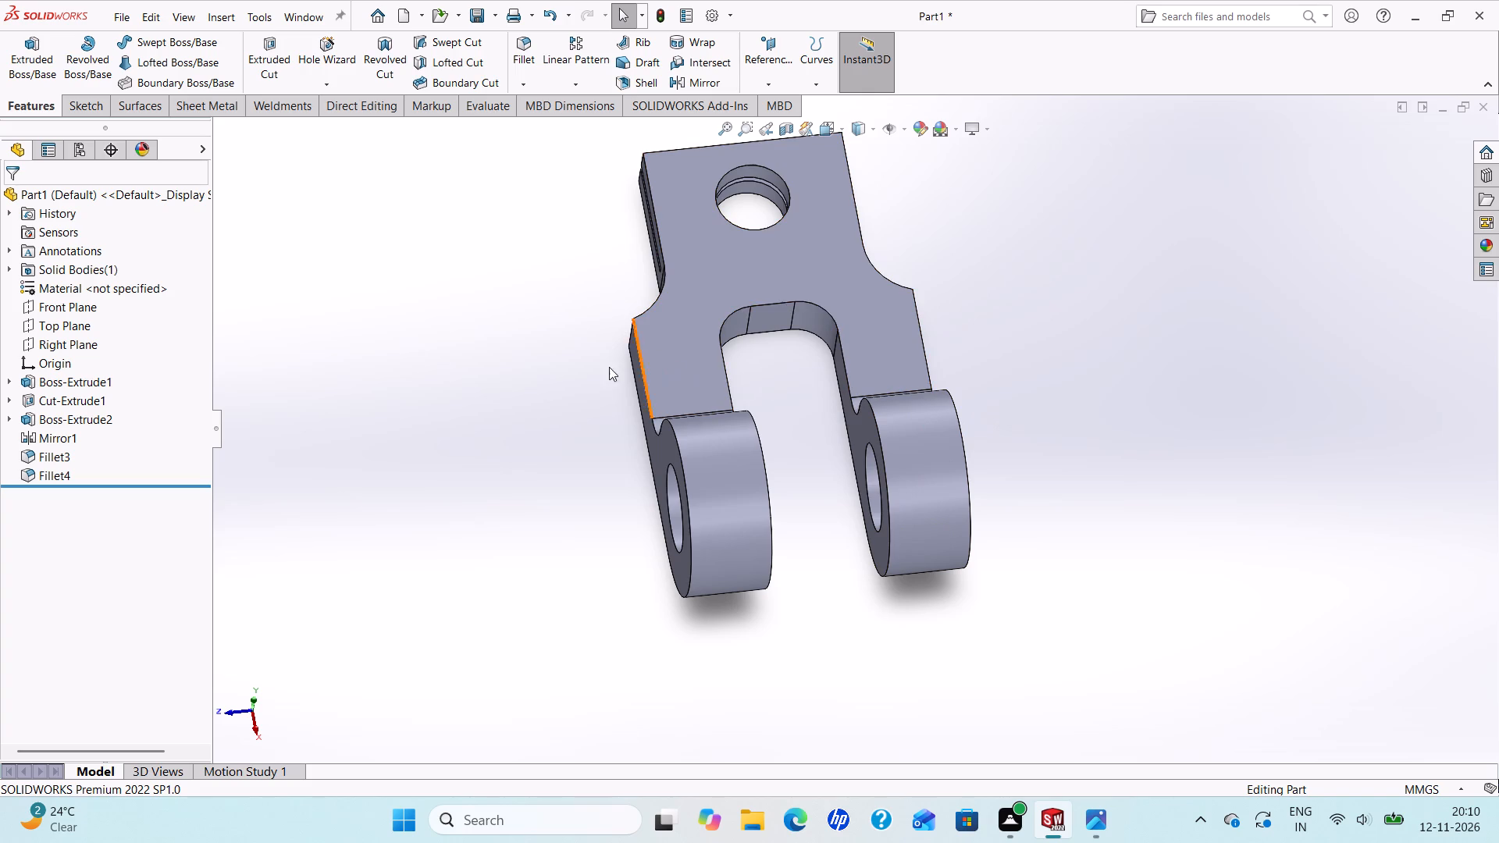
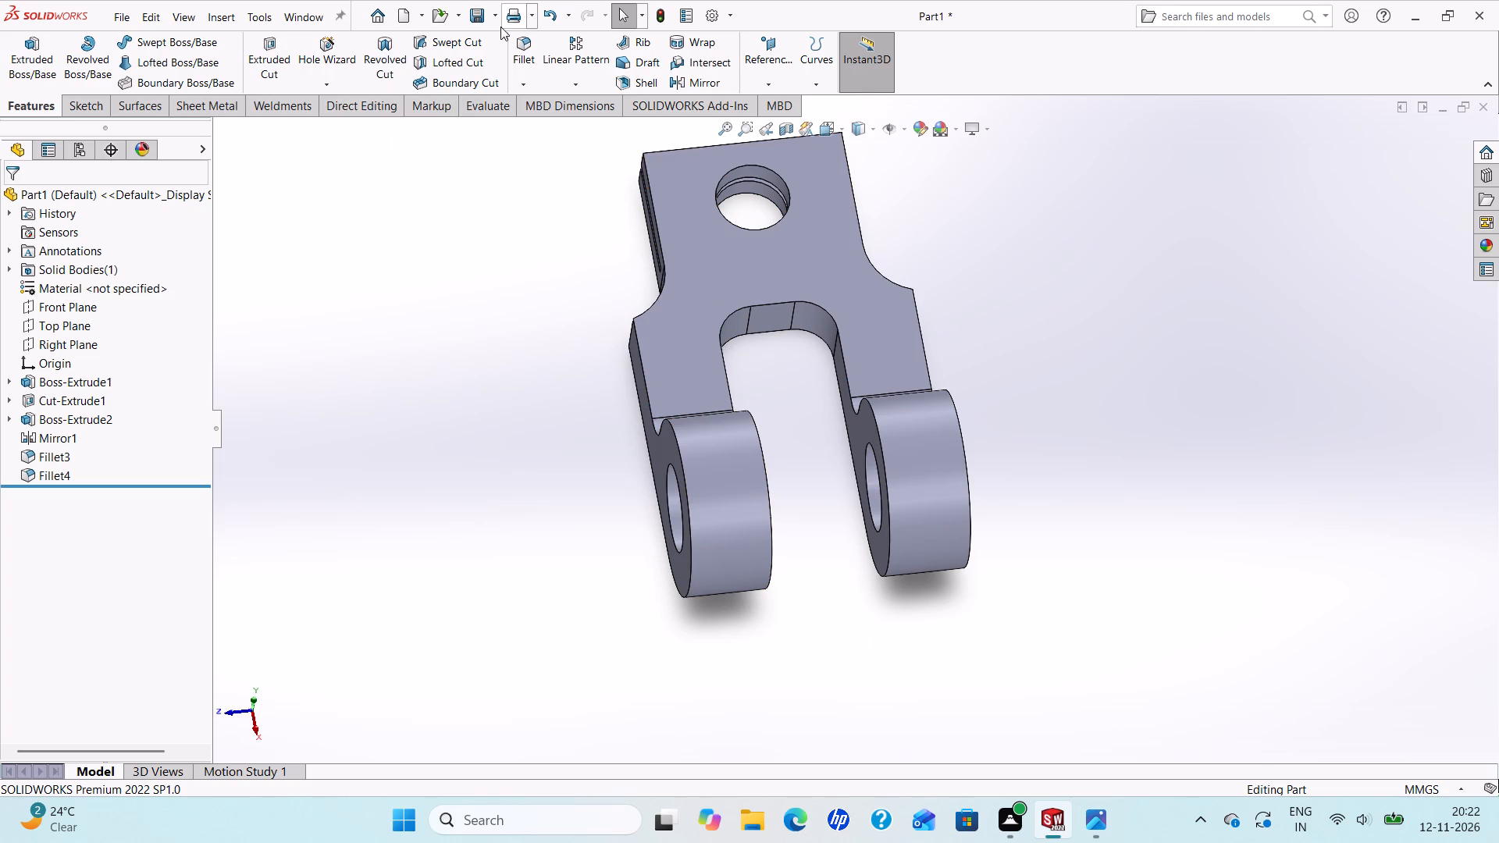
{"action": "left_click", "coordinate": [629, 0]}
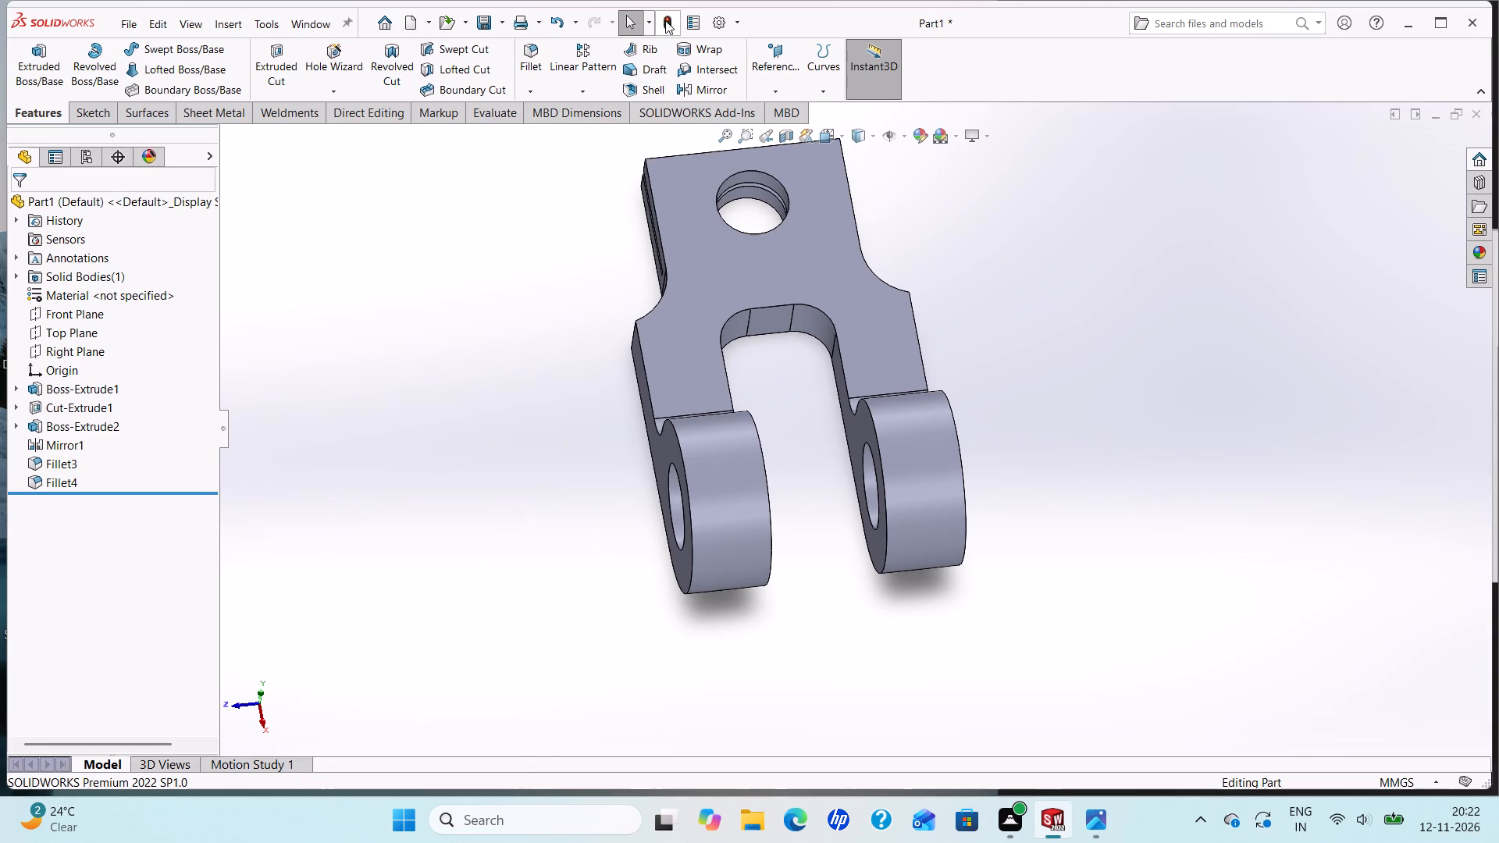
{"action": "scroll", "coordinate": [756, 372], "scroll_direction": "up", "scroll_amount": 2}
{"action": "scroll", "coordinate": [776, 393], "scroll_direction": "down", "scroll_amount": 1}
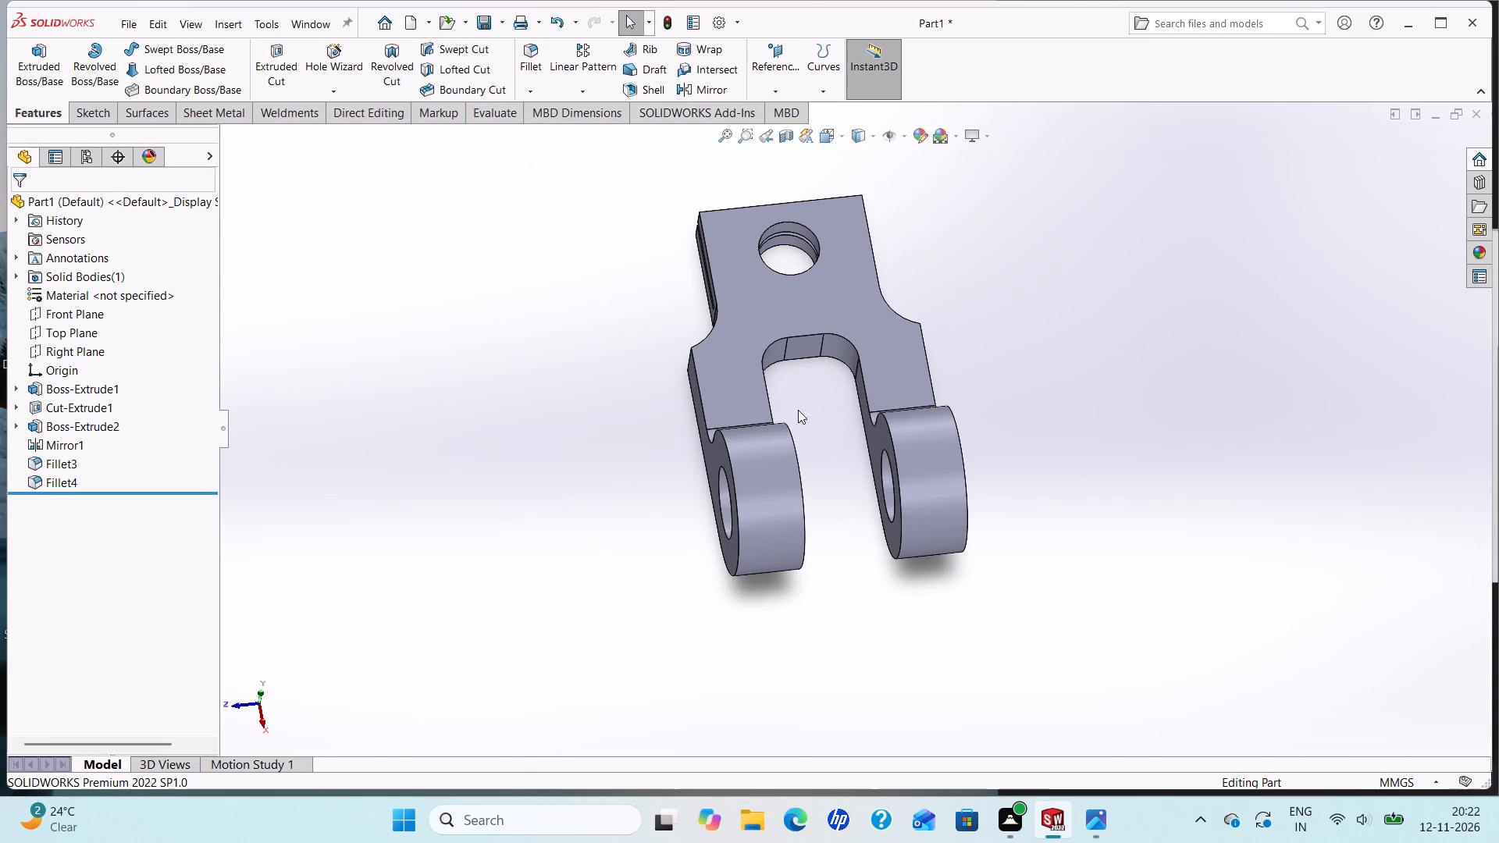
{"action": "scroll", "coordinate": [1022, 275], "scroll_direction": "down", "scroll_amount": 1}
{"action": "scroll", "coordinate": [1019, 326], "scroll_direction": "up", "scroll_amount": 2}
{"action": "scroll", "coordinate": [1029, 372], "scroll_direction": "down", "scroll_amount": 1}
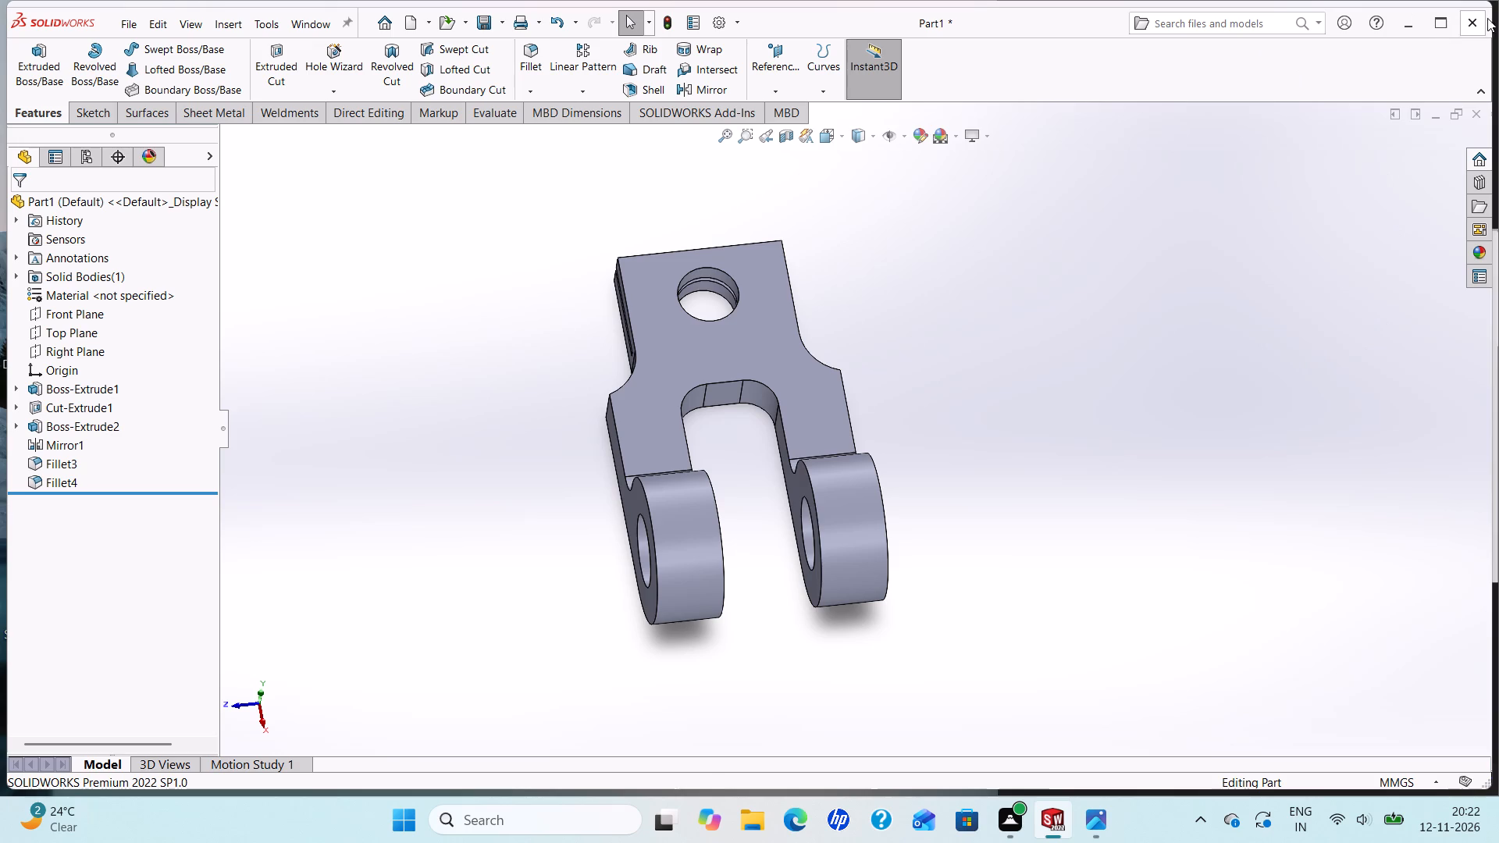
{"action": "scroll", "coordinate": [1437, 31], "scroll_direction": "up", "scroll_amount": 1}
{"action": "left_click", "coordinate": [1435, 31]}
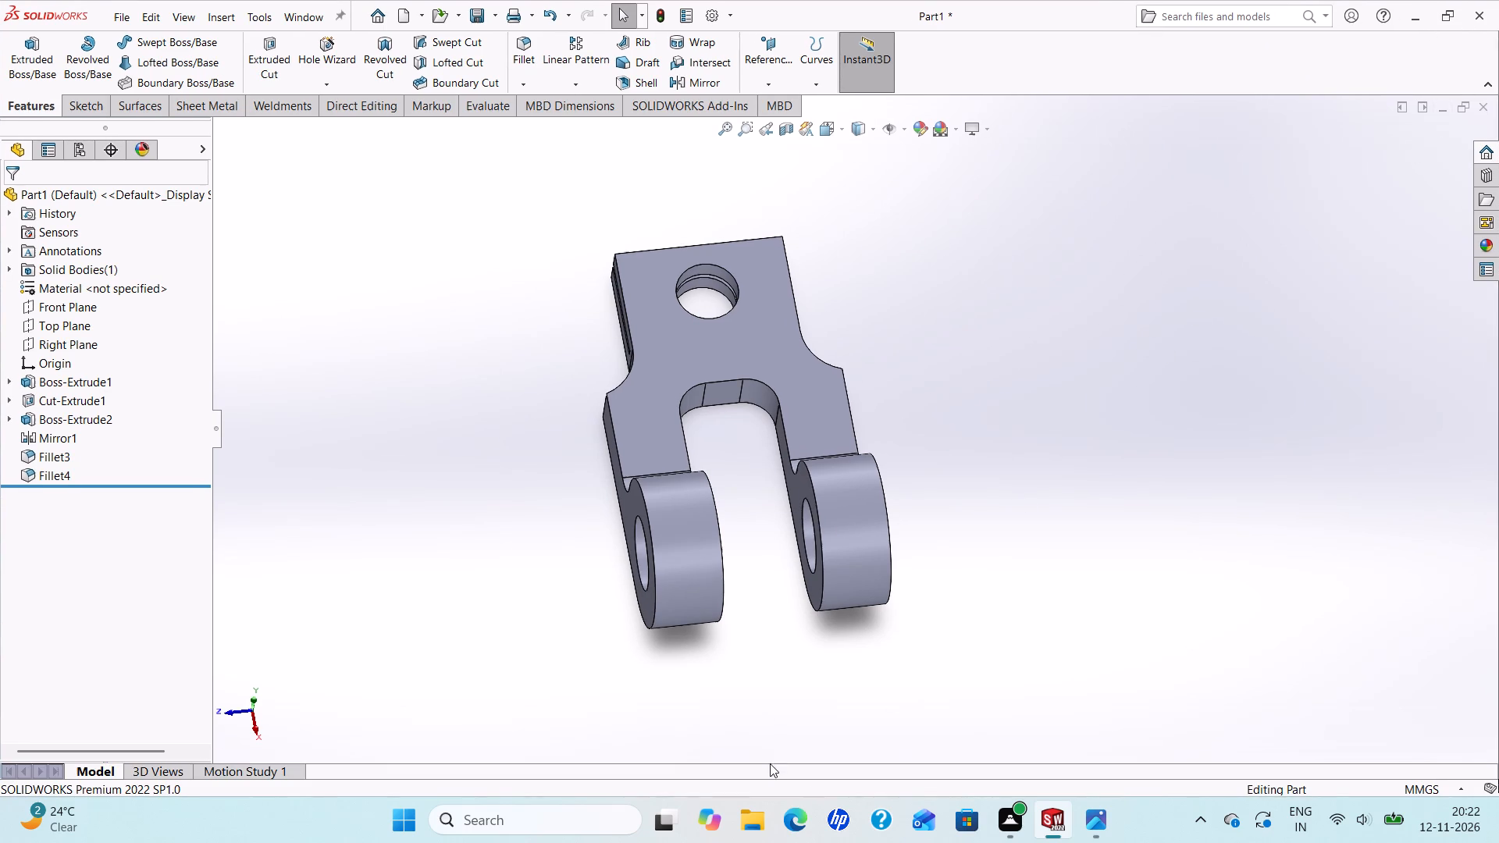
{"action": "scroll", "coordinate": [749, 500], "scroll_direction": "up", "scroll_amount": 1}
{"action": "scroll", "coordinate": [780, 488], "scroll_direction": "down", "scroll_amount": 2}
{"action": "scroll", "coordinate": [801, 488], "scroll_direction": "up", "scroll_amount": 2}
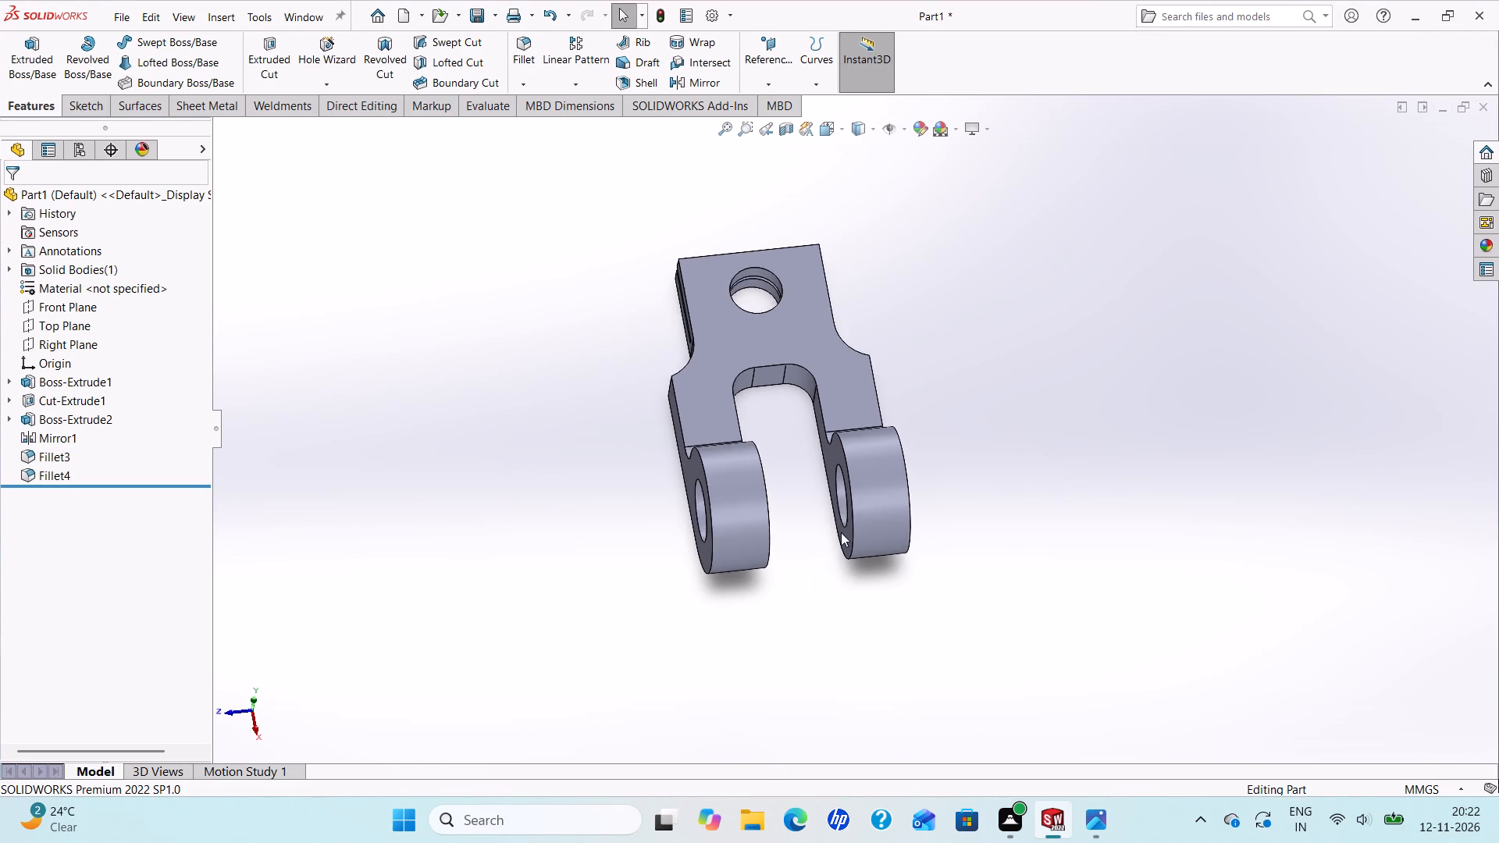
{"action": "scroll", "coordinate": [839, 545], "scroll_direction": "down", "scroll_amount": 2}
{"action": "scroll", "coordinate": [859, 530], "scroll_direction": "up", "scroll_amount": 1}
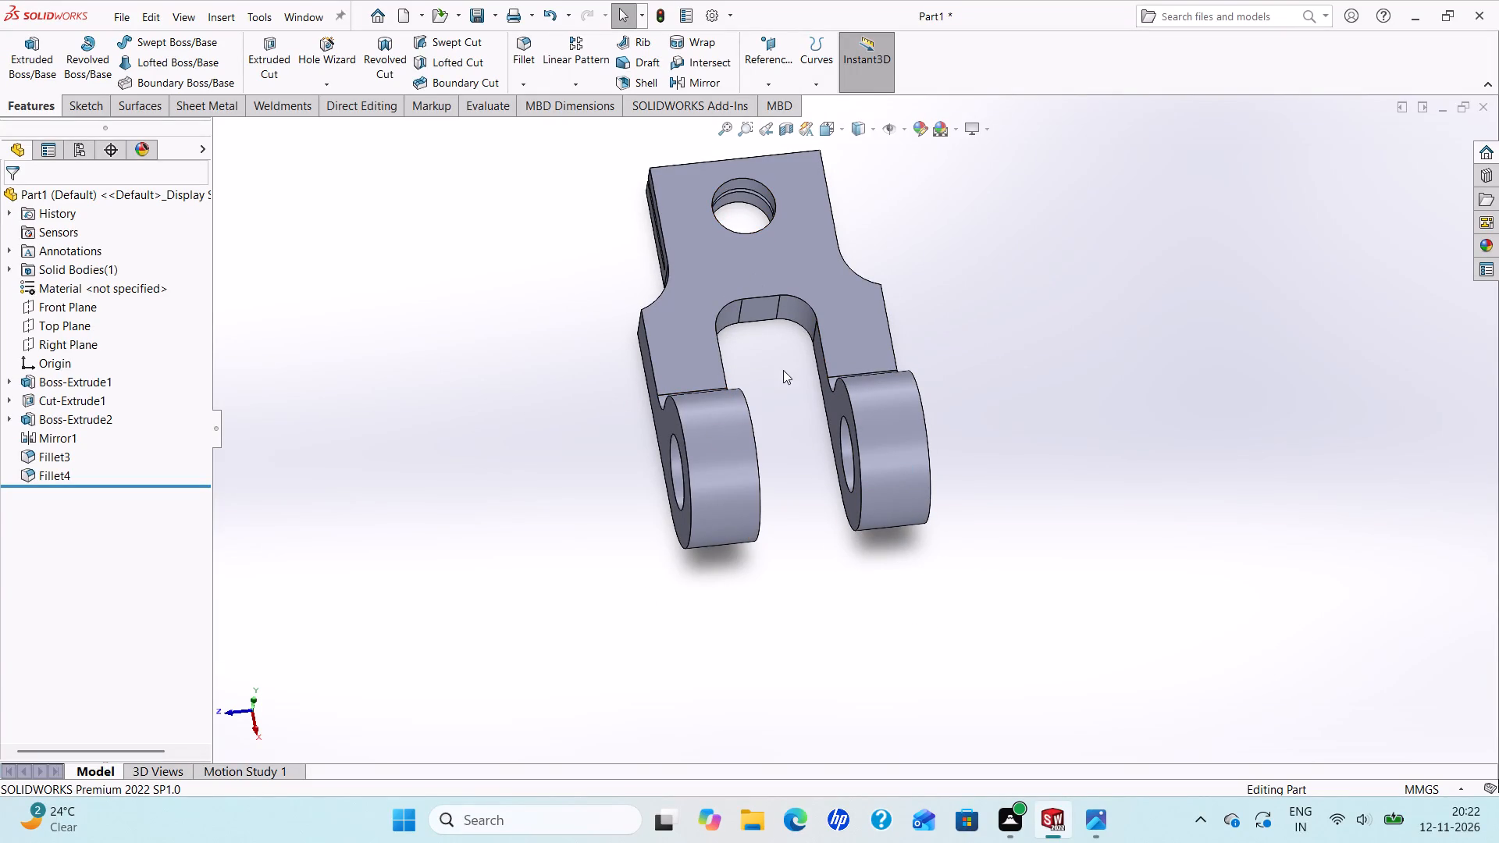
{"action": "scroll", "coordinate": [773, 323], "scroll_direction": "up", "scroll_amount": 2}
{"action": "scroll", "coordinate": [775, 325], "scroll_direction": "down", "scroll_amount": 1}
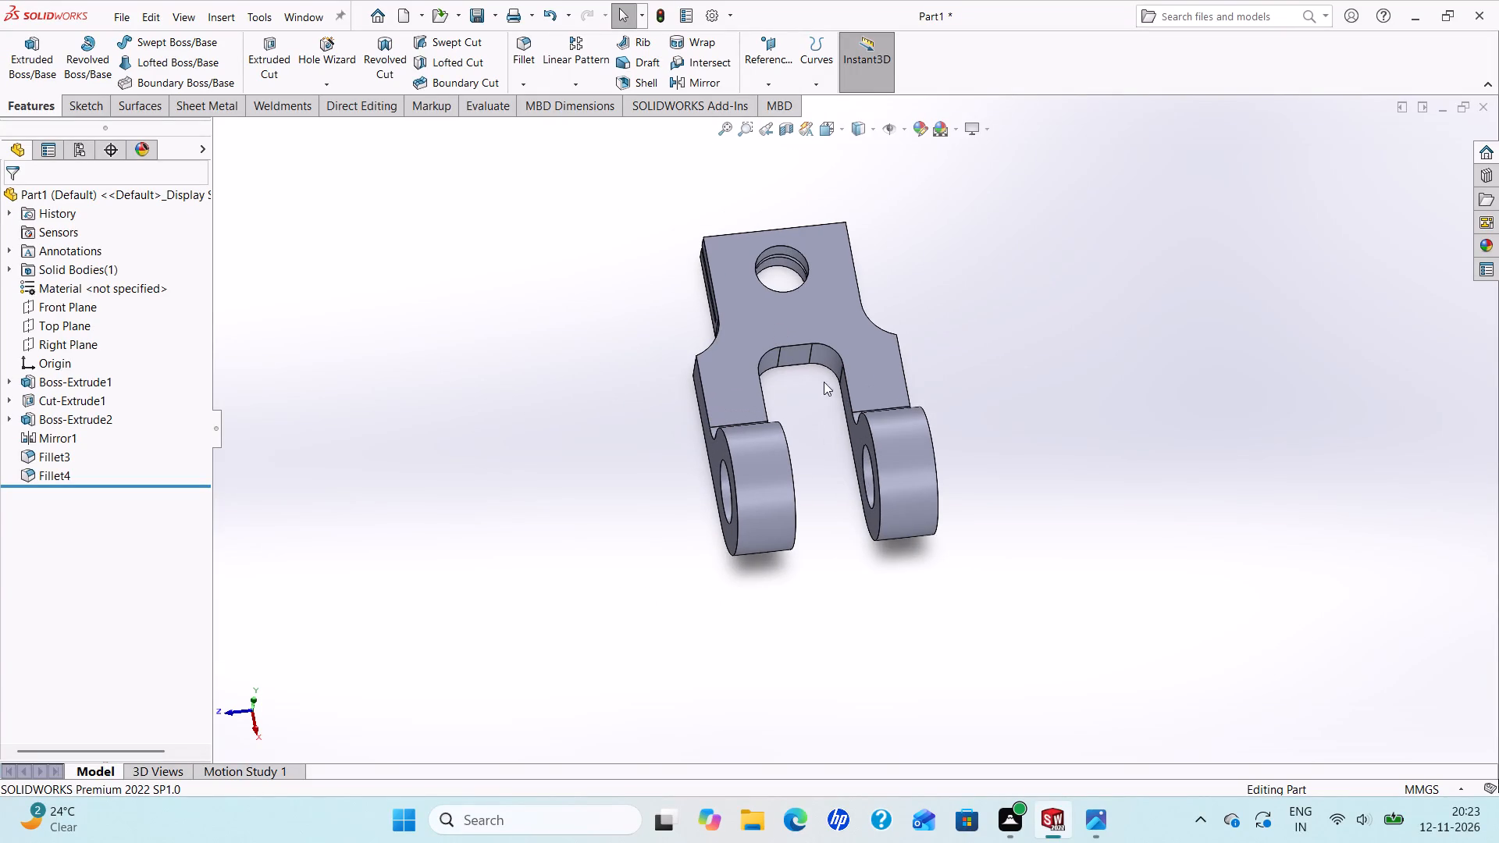
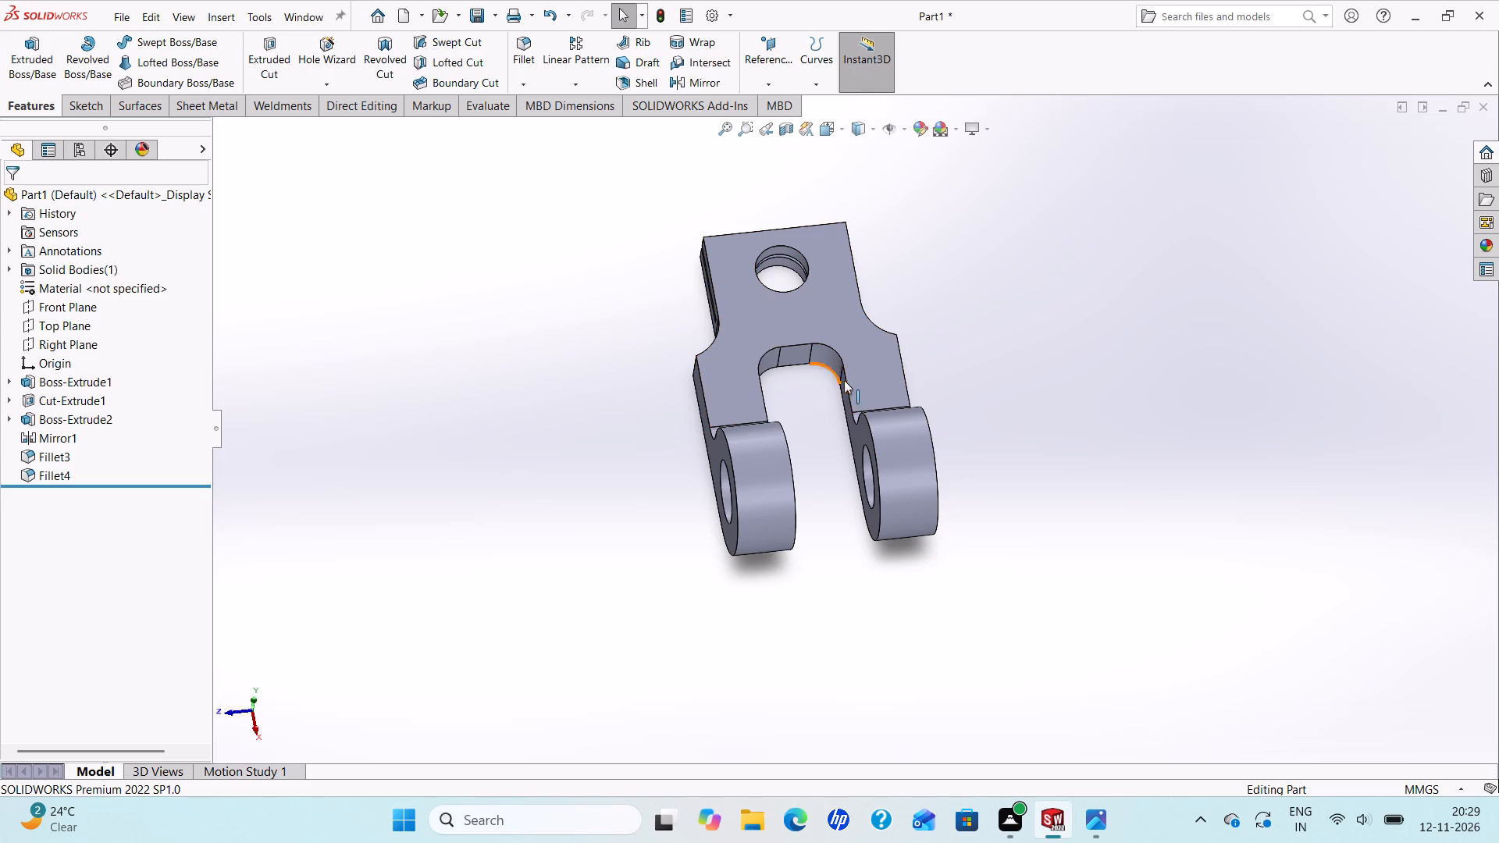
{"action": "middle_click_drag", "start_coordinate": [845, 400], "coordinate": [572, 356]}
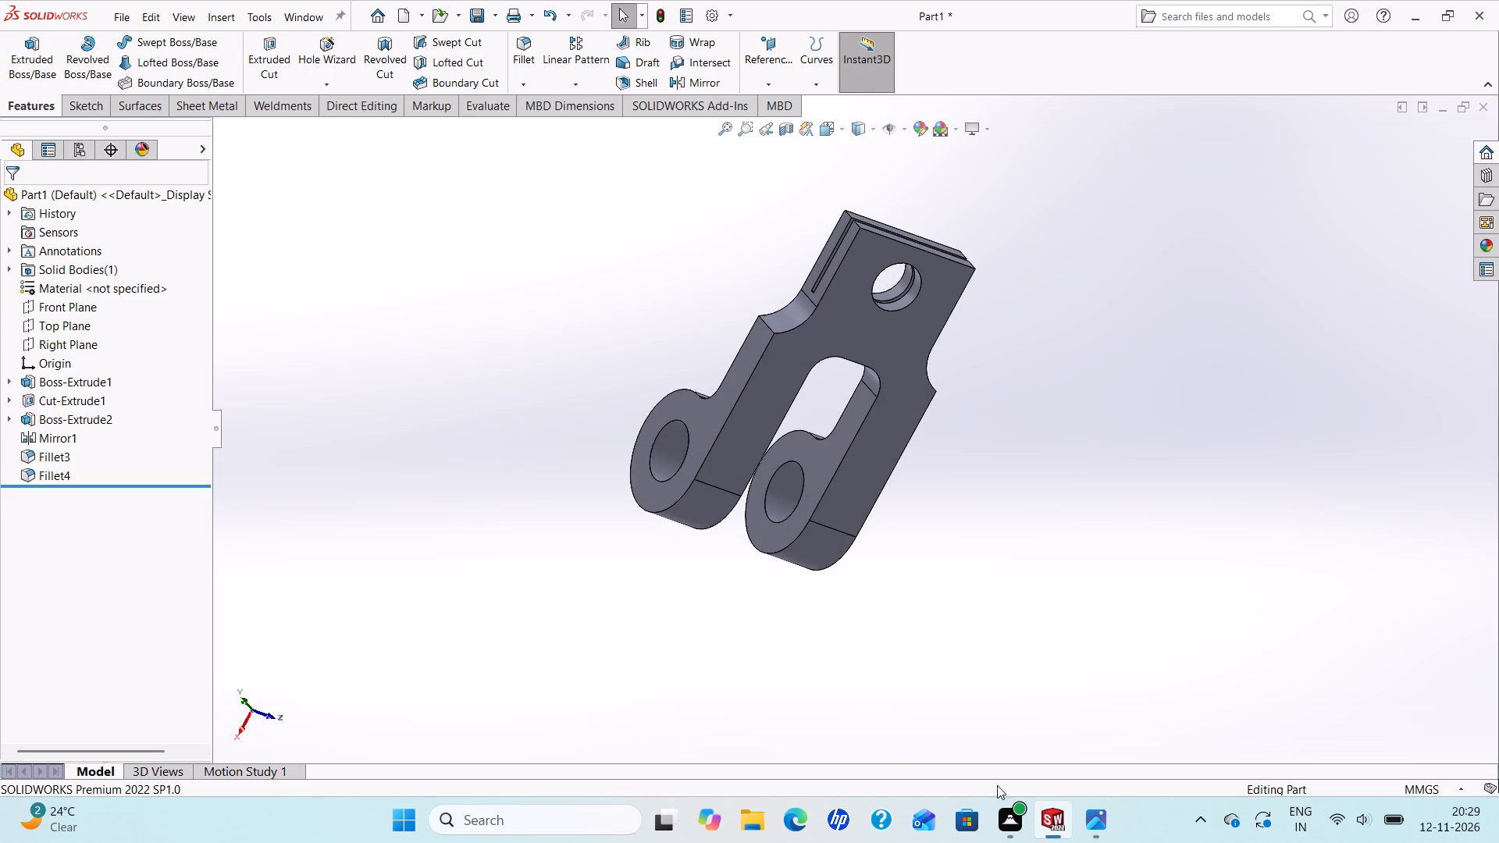
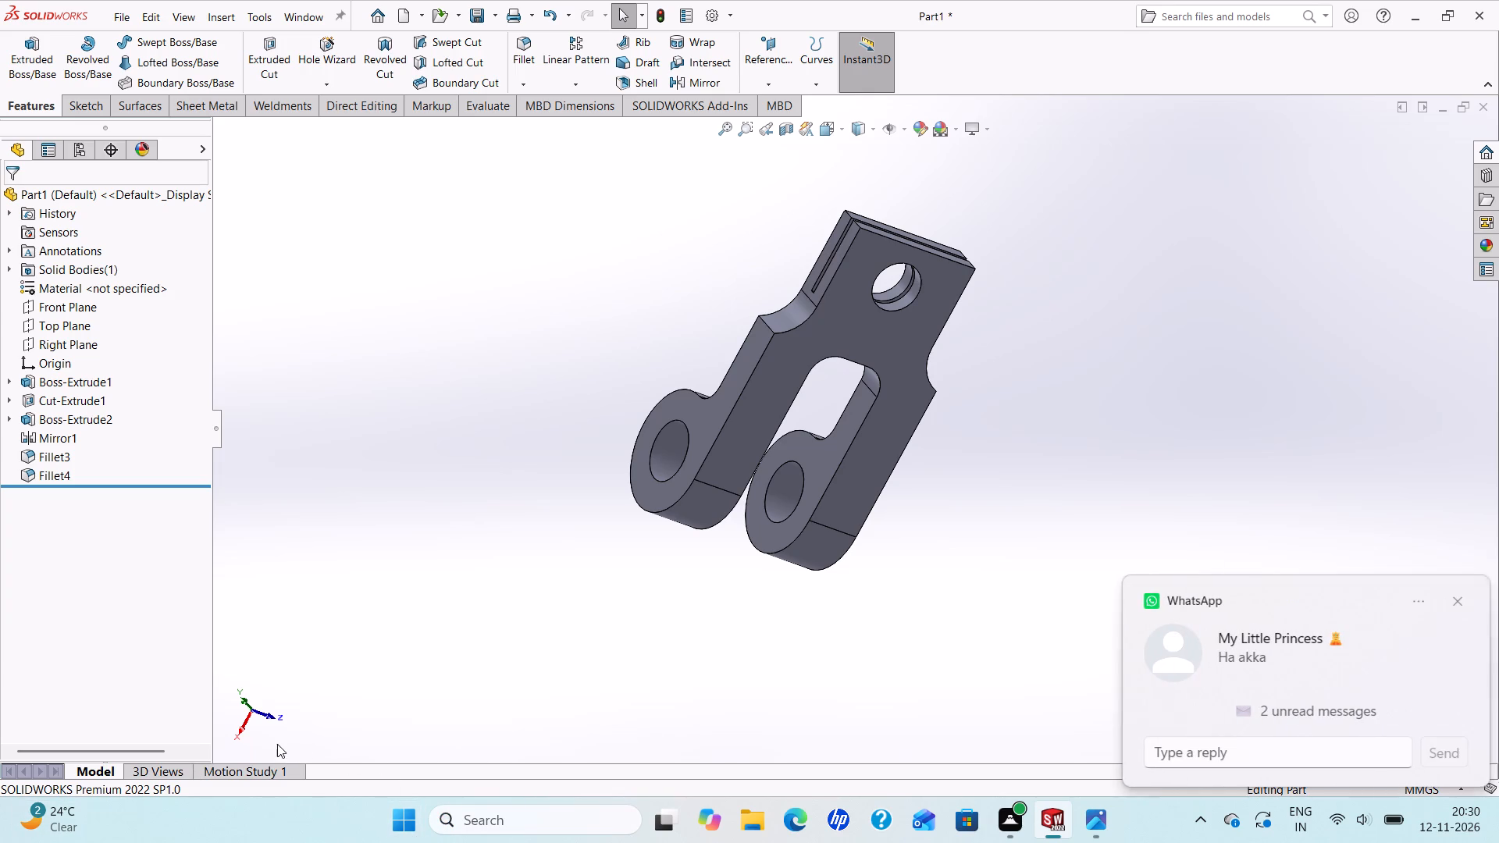
Dismiss the incoming message notification.
{"action": "left_click", "coordinate": [1460, 606]}
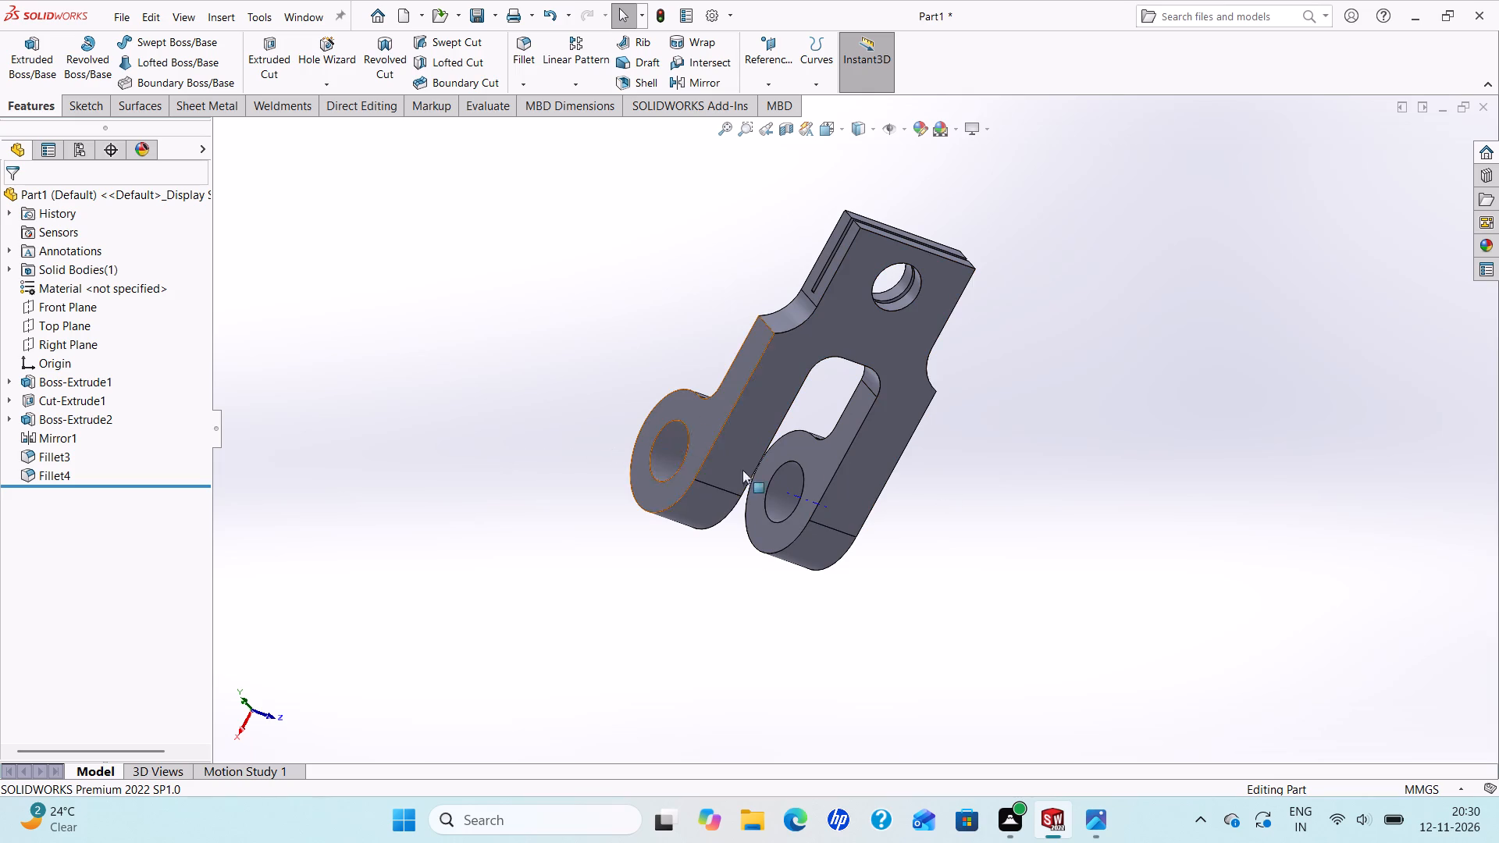
Examine the finished clevis from several sides, including the fork arms, end holes, slotted shank and fillets.
{"action": "middle_click_drag", "start_coordinate": [732, 439], "coordinate": [883, 508]}
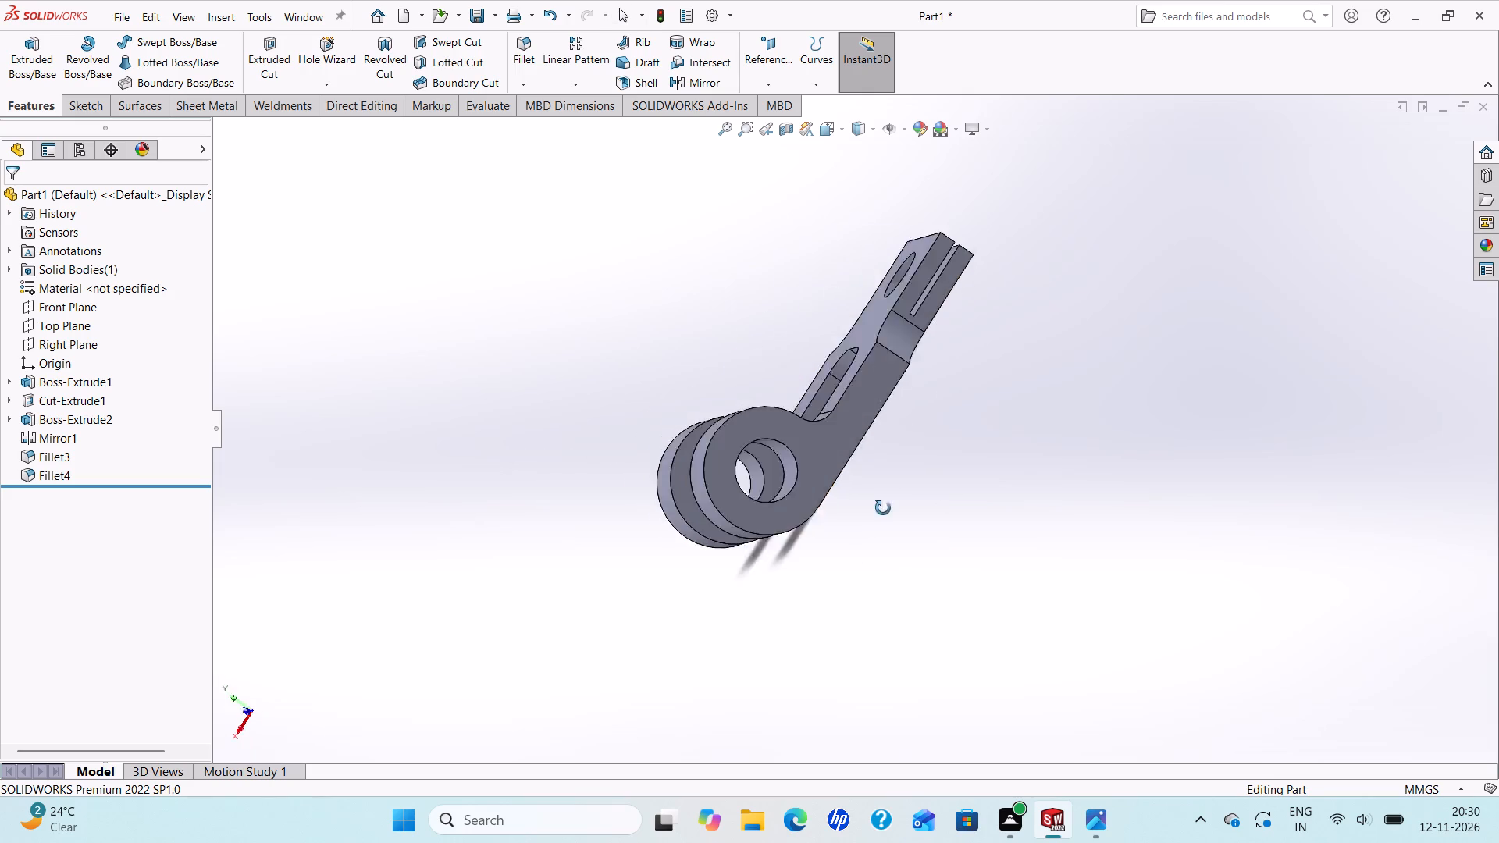
{"action": "middle_click_drag", "start_coordinate": [883, 508], "coordinate": [1105, 574]}
{"action": "scroll", "coordinate": [1059, 536], "scroll_direction": "up", "scroll_amount": 1}
{"action": "scroll", "coordinate": [960, 500], "scroll_direction": "down", "scroll_amount": 1}
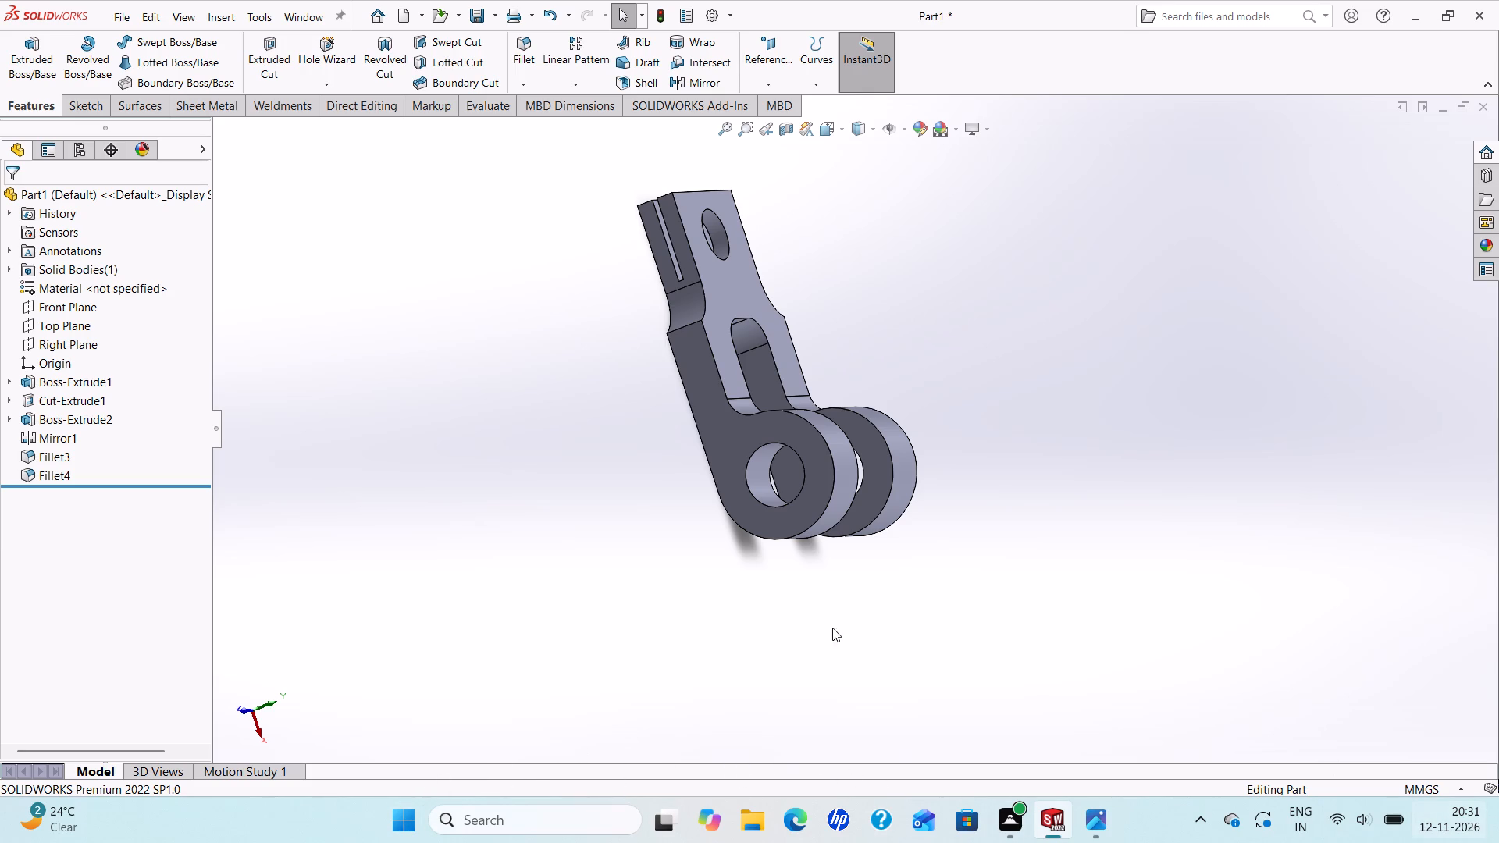
{"action": "middle_click_drag", "start_coordinate": [811, 471], "coordinate": [559, 471]}
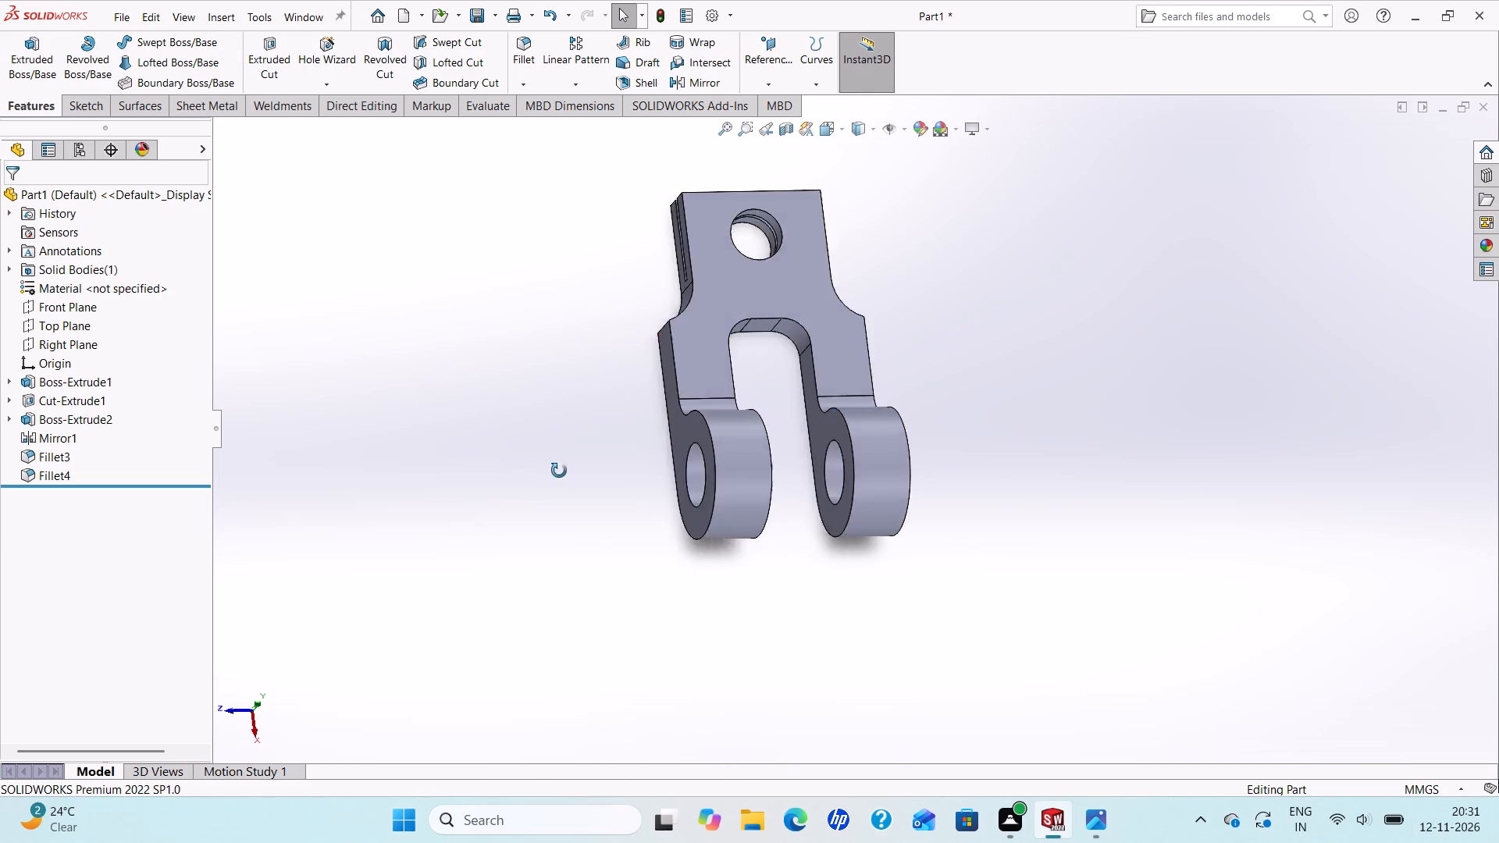
{"action": "middle_click_drag", "start_coordinate": [559, 471], "coordinate": [329, 470]}
{"action": "scroll", "coordinate": [646, 404], "scroll_direction": "down", "scroll_amount": 1}
{"action": "middle_click_drag", "start_coordinate": [785, 386], "coordinate": [817, 238]}
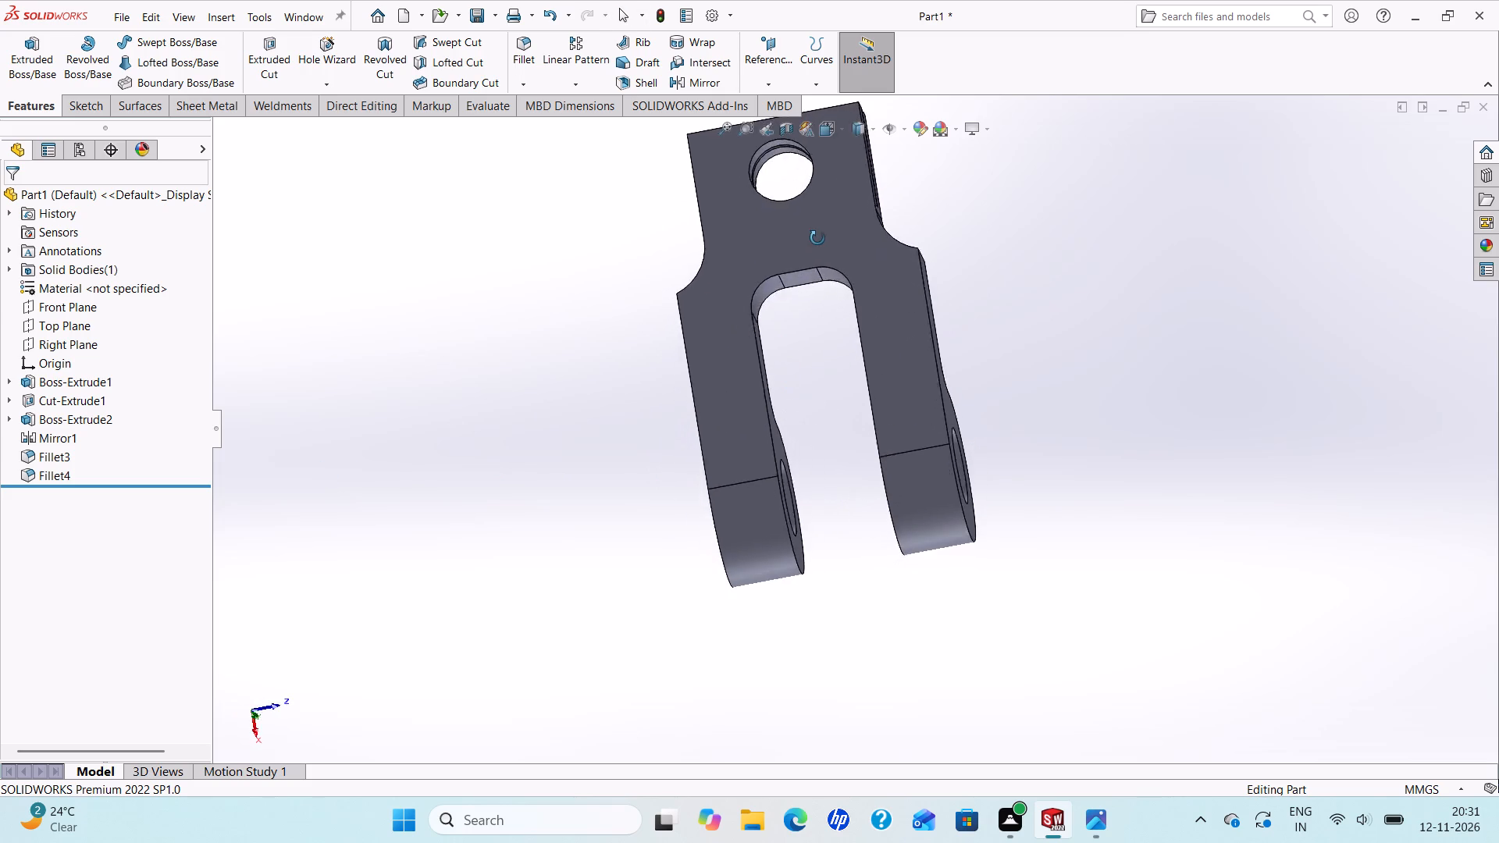
{"action": "middle_click_drag", "start_coordinate": [817, 238], "coordinate": [1094, 400]}
{"action": "scroll", "coordinate": [932, 376], "scroll_direction": "up", "scroll_amount": 3}
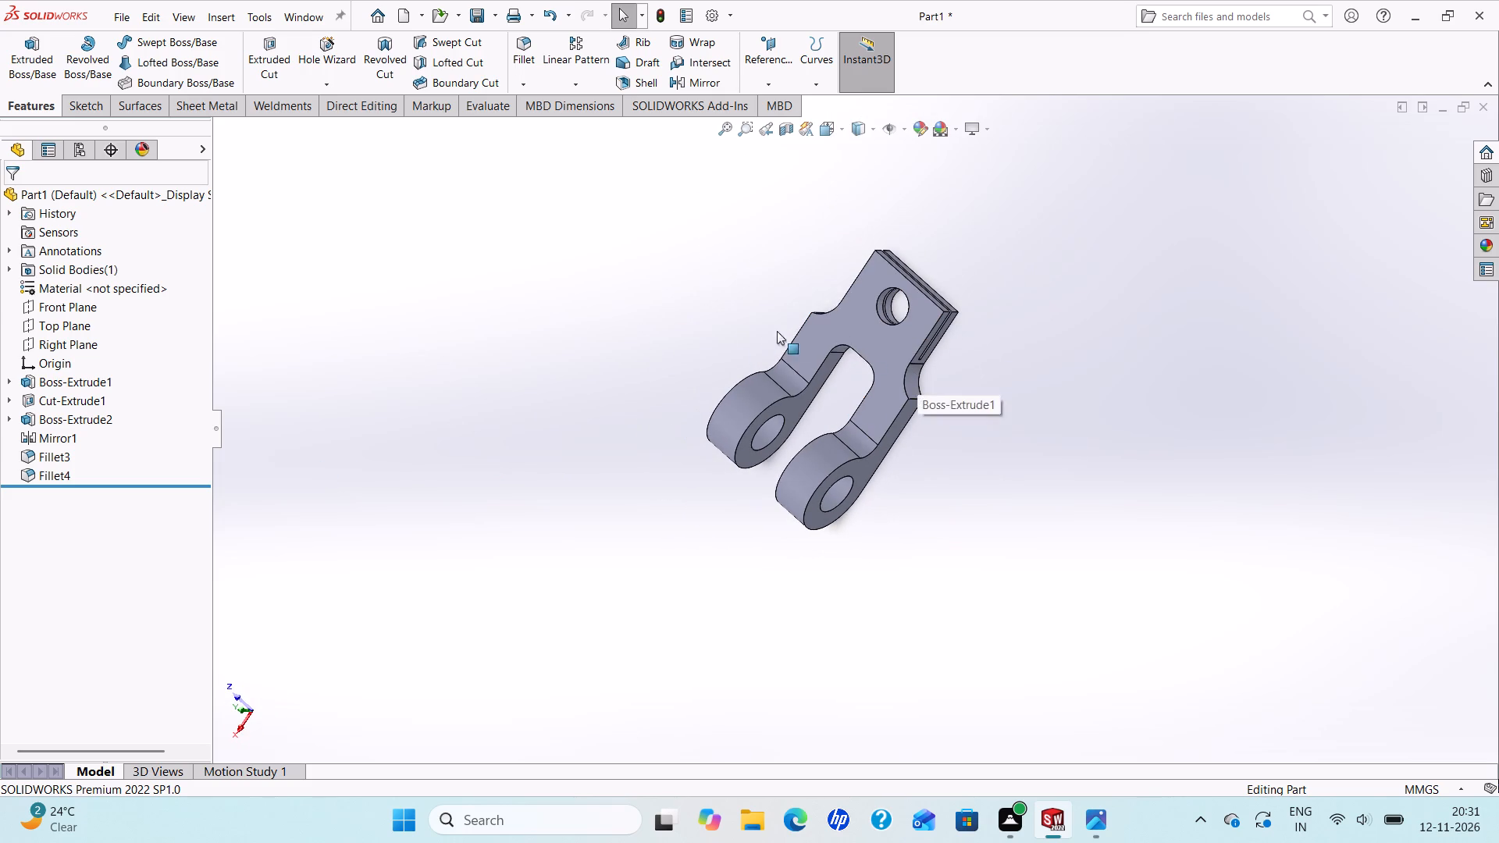
Open the Car finishes within the Painted category of the appearance library.
{"action": "left_click", "coordinate": [1483, 248]}
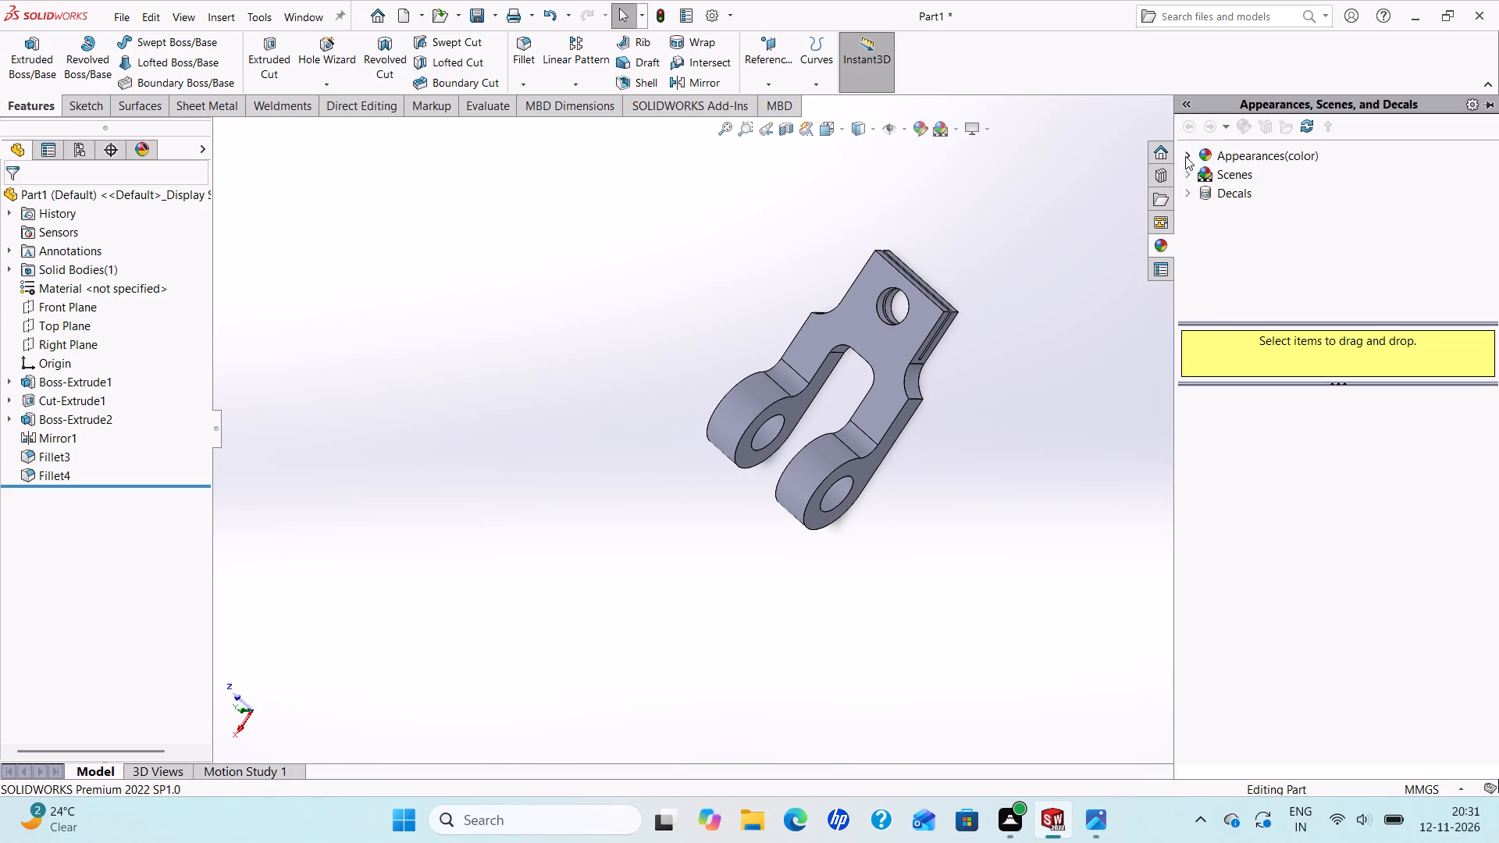
{"action": "left_click", "coordinate": [1185, 155]}
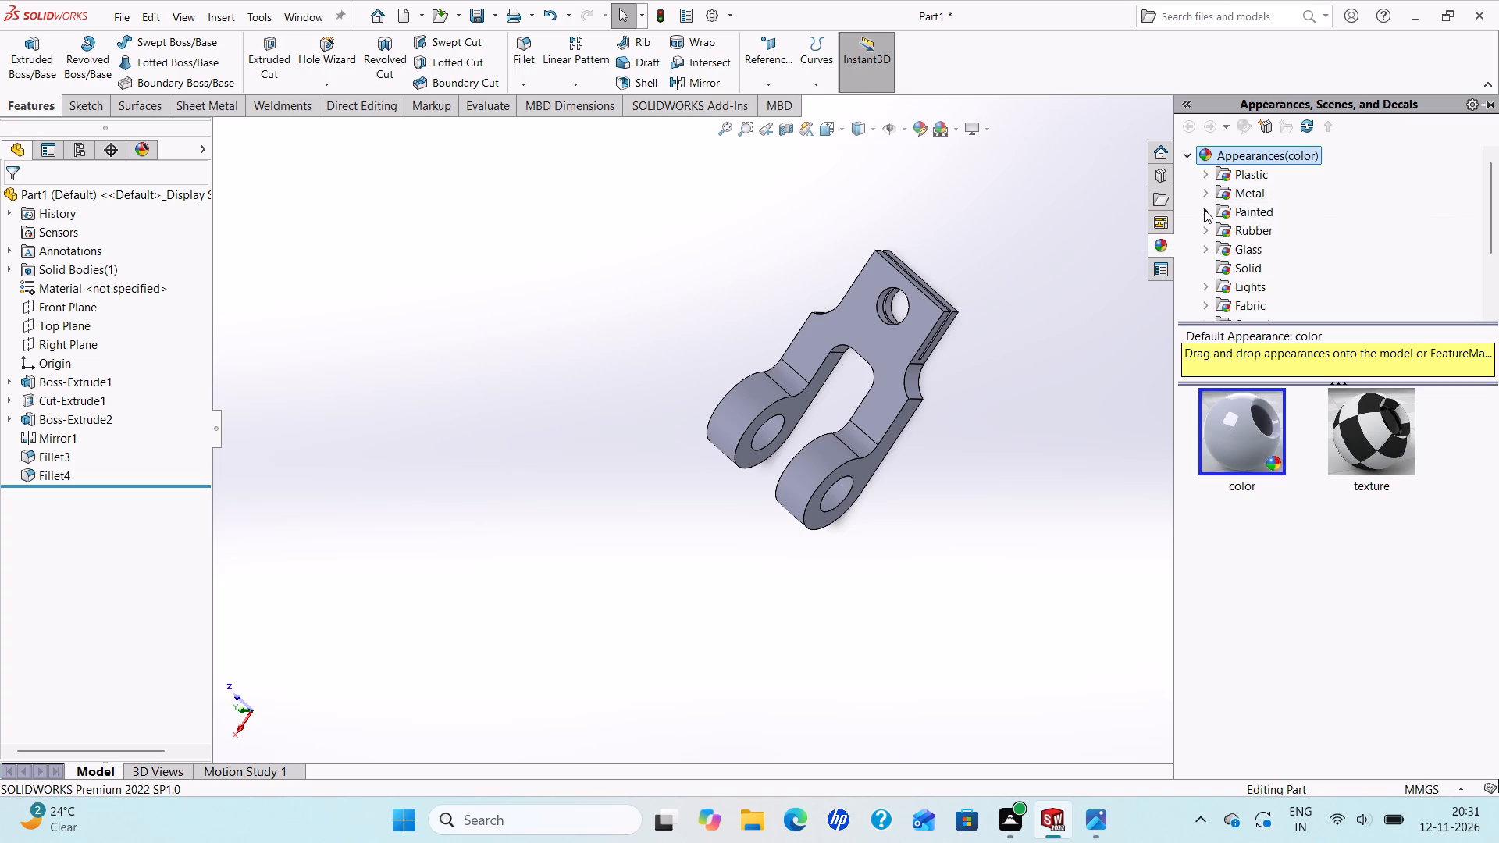
{"action": "left_click", "coordinate": [1204, 209]}
{"action": "left_click", "coordinate": [1248, 227]}
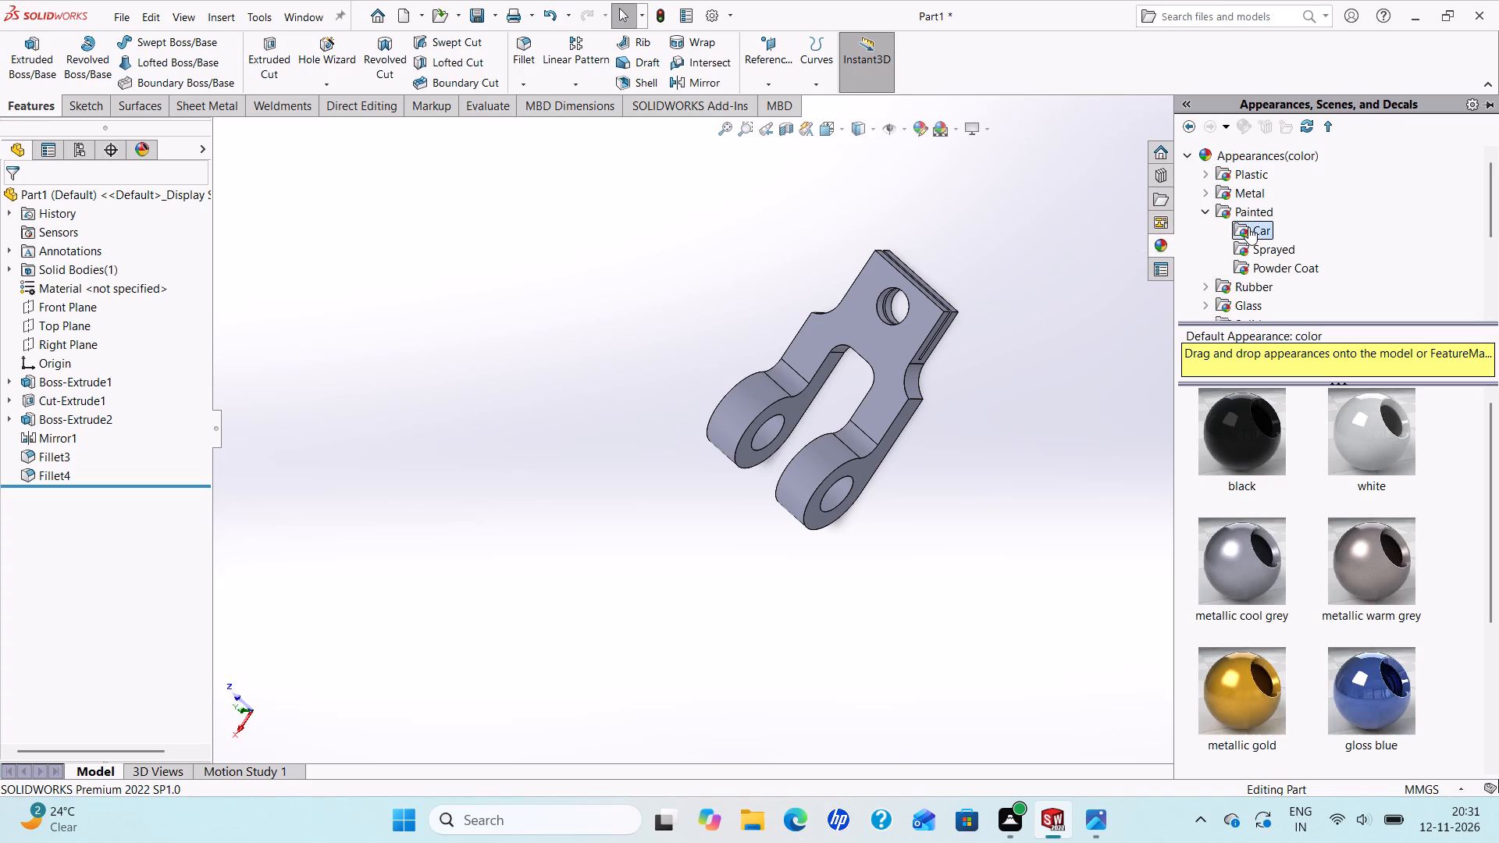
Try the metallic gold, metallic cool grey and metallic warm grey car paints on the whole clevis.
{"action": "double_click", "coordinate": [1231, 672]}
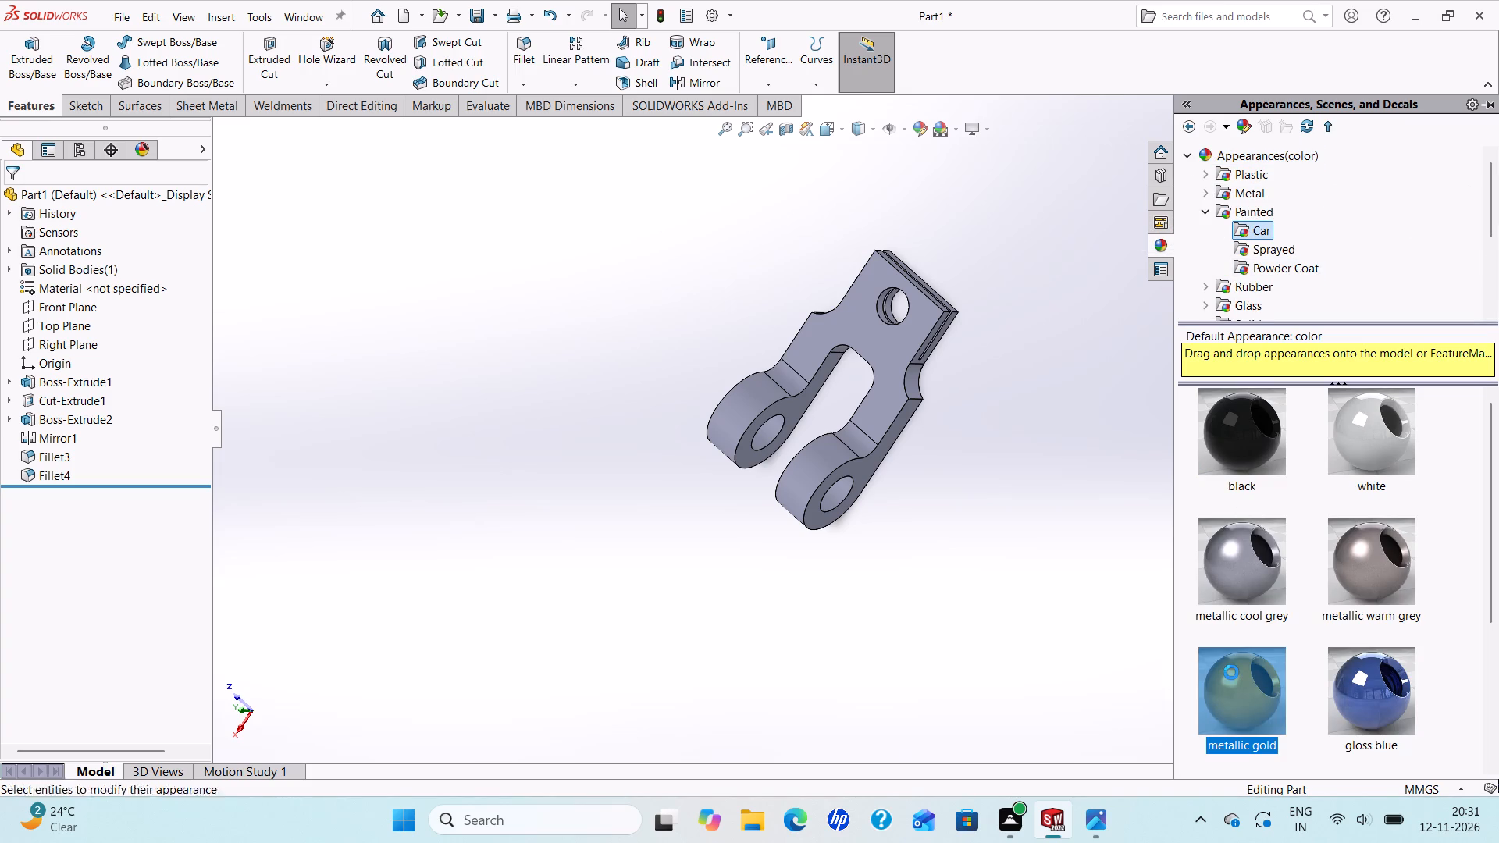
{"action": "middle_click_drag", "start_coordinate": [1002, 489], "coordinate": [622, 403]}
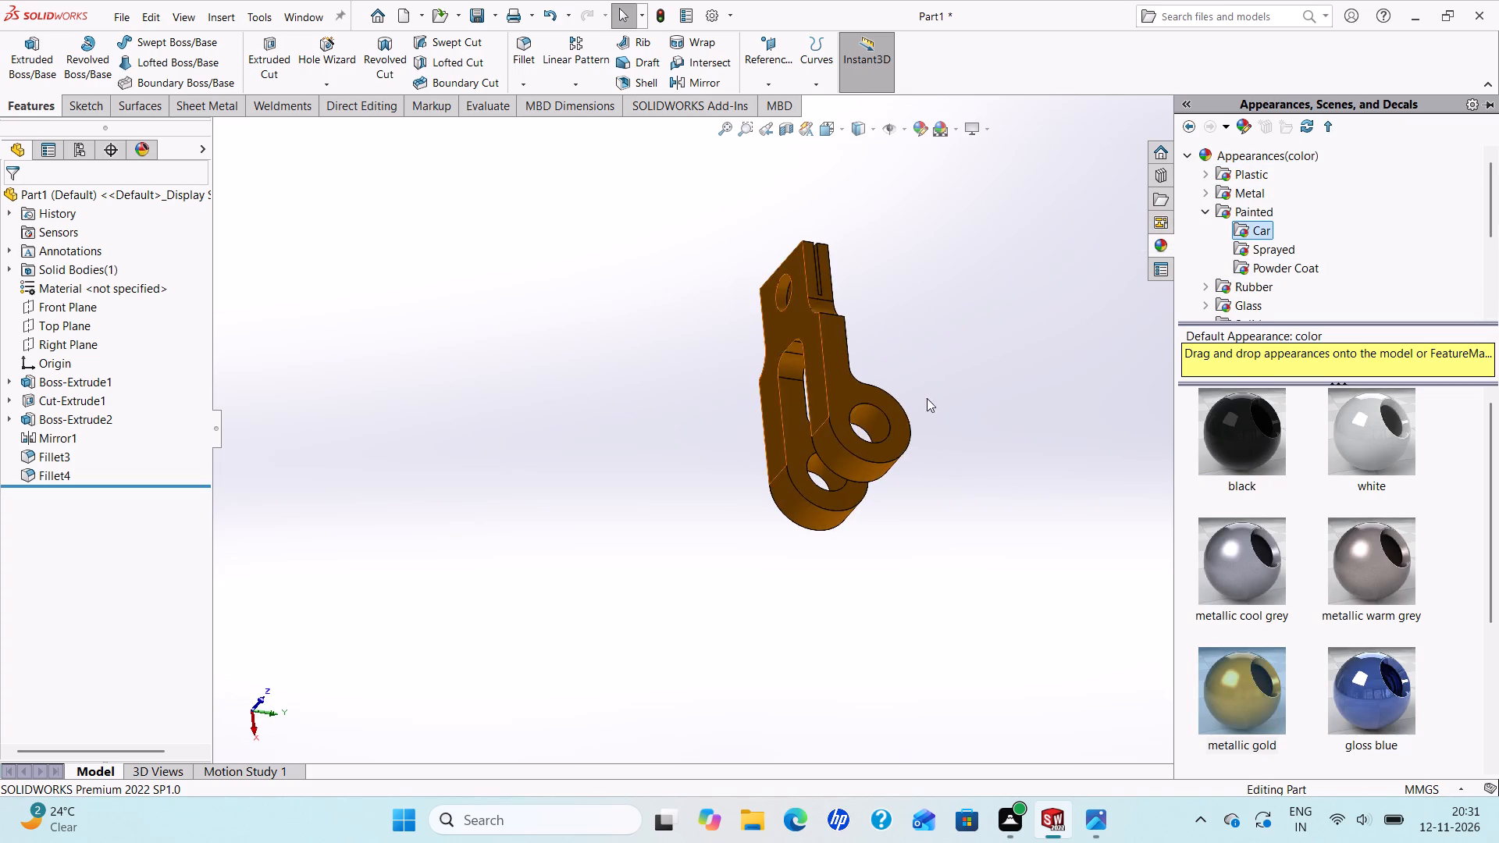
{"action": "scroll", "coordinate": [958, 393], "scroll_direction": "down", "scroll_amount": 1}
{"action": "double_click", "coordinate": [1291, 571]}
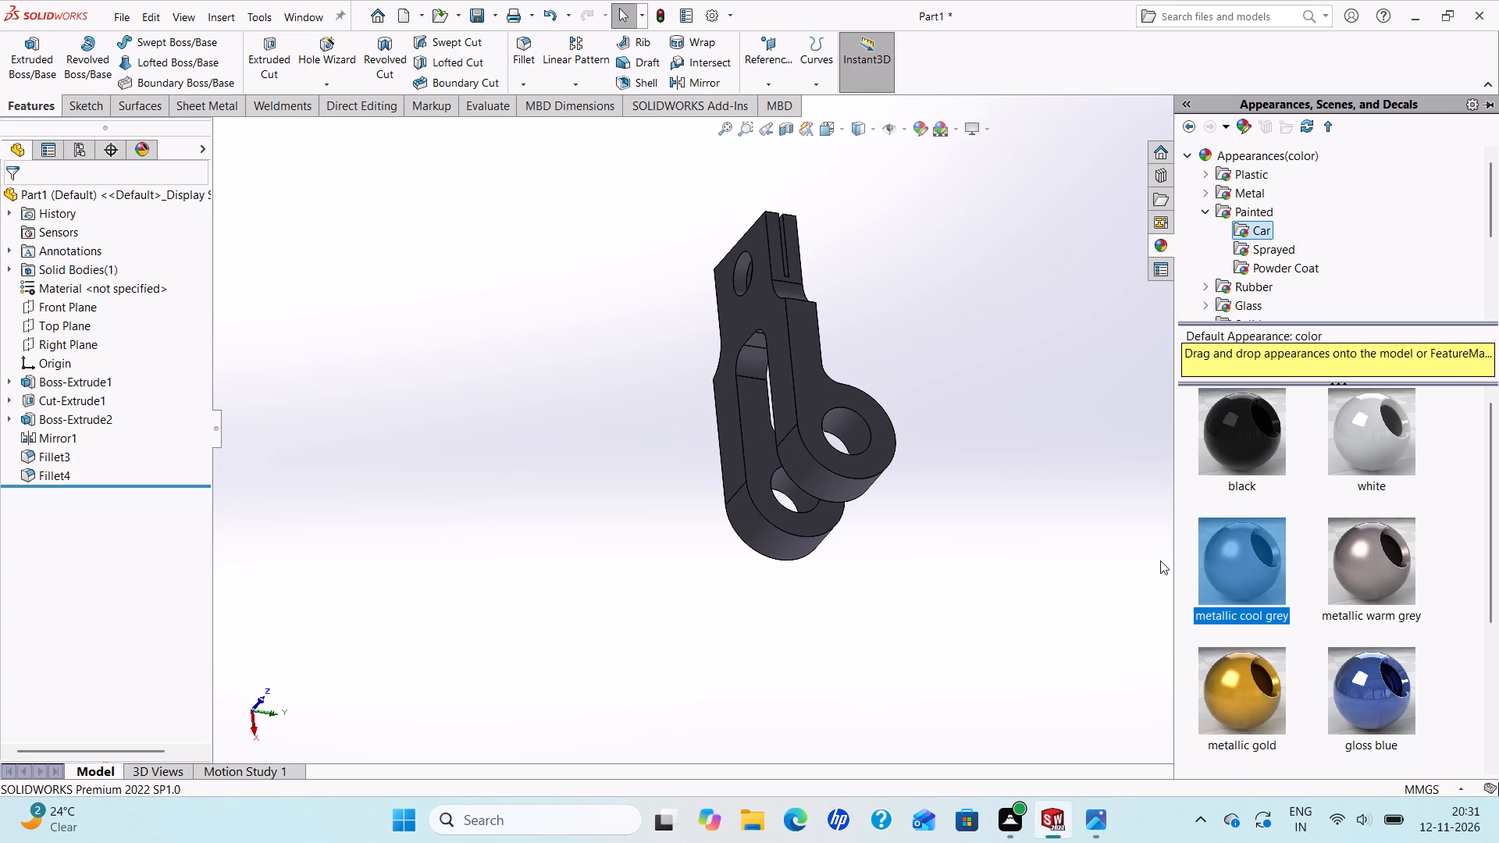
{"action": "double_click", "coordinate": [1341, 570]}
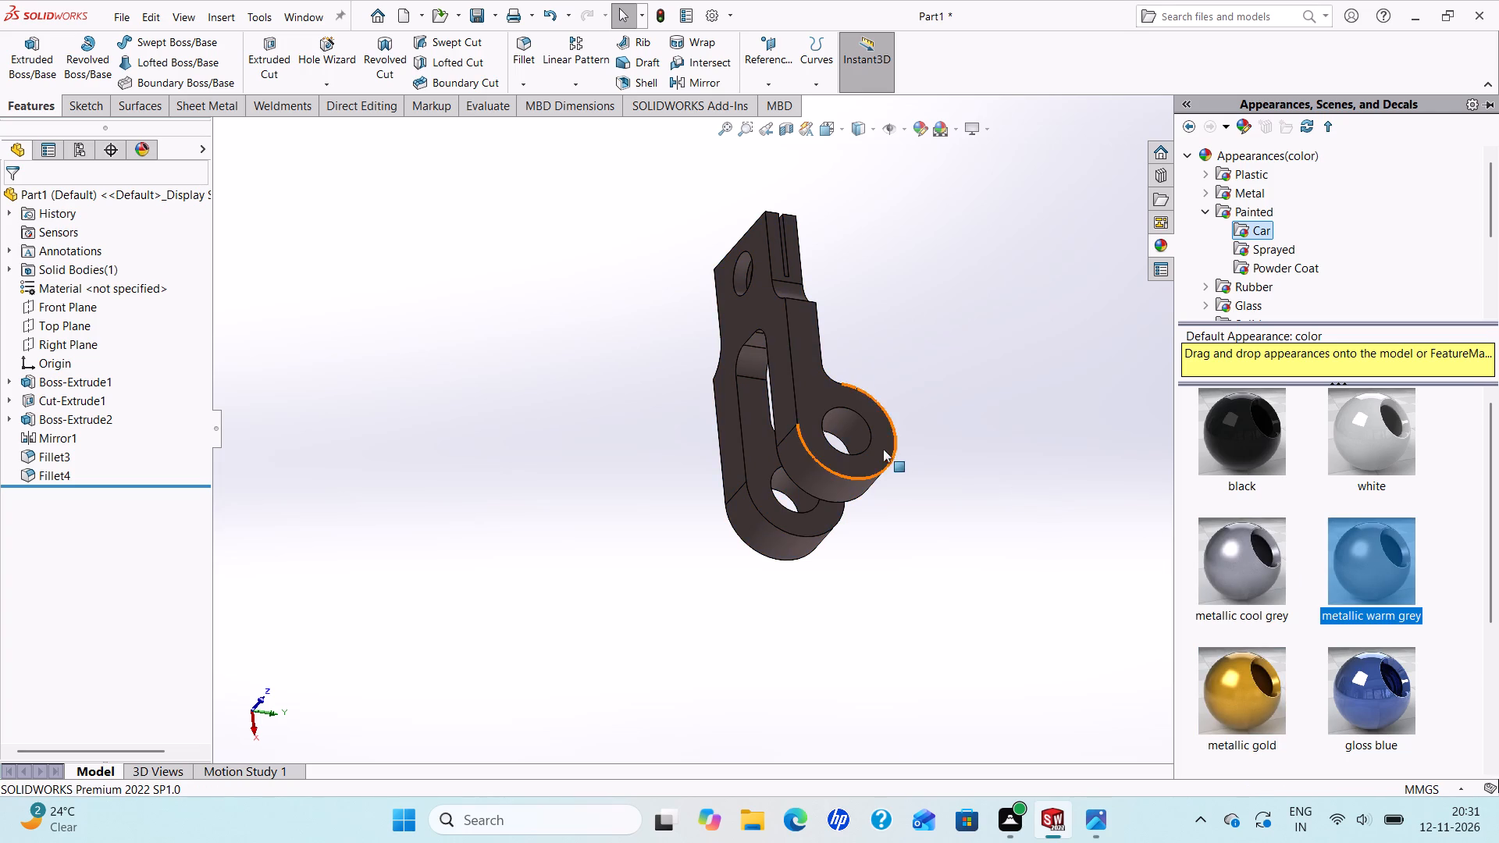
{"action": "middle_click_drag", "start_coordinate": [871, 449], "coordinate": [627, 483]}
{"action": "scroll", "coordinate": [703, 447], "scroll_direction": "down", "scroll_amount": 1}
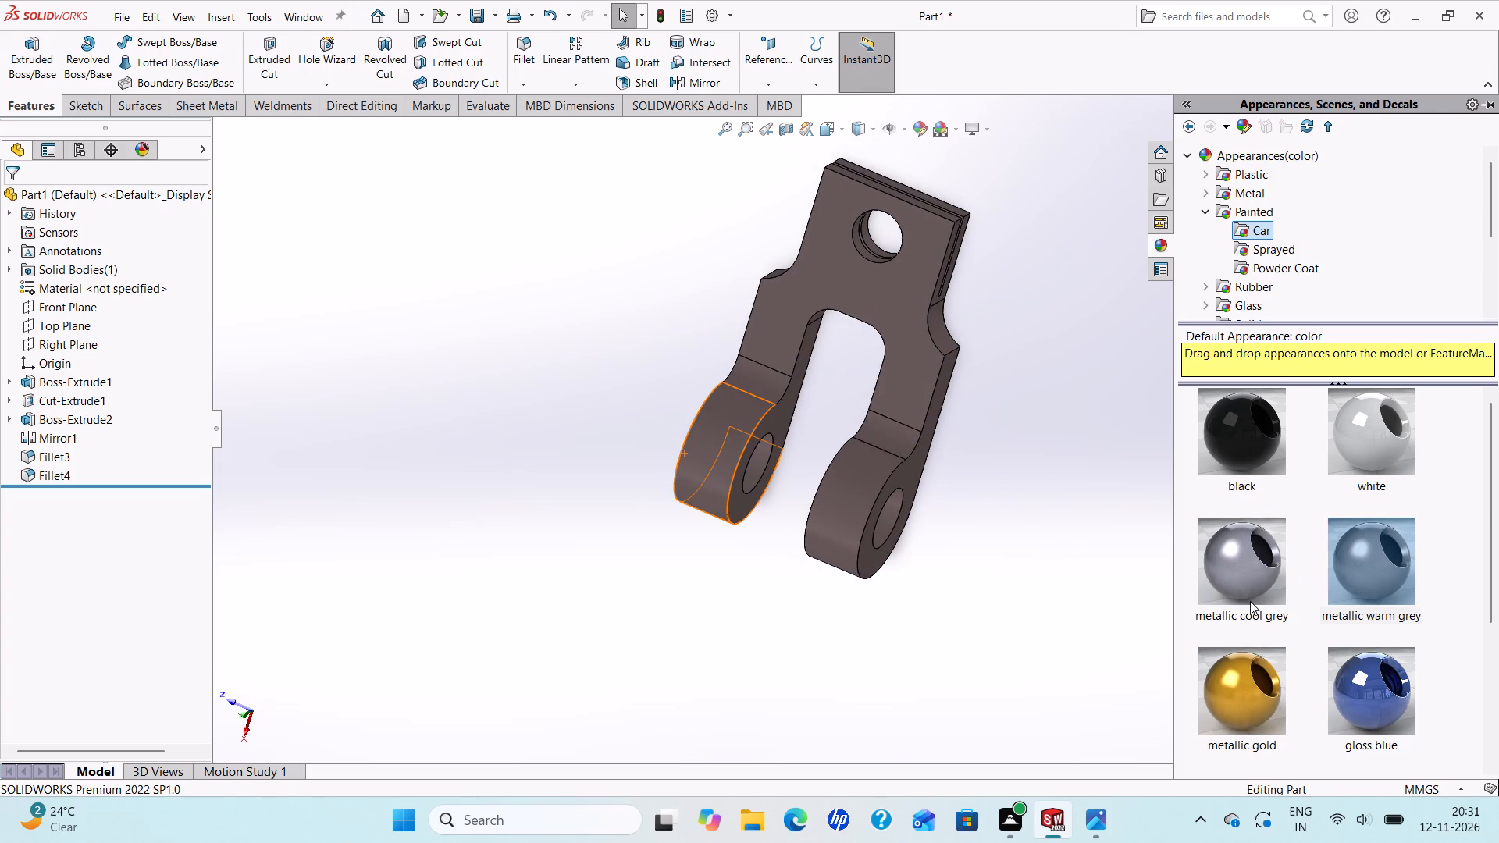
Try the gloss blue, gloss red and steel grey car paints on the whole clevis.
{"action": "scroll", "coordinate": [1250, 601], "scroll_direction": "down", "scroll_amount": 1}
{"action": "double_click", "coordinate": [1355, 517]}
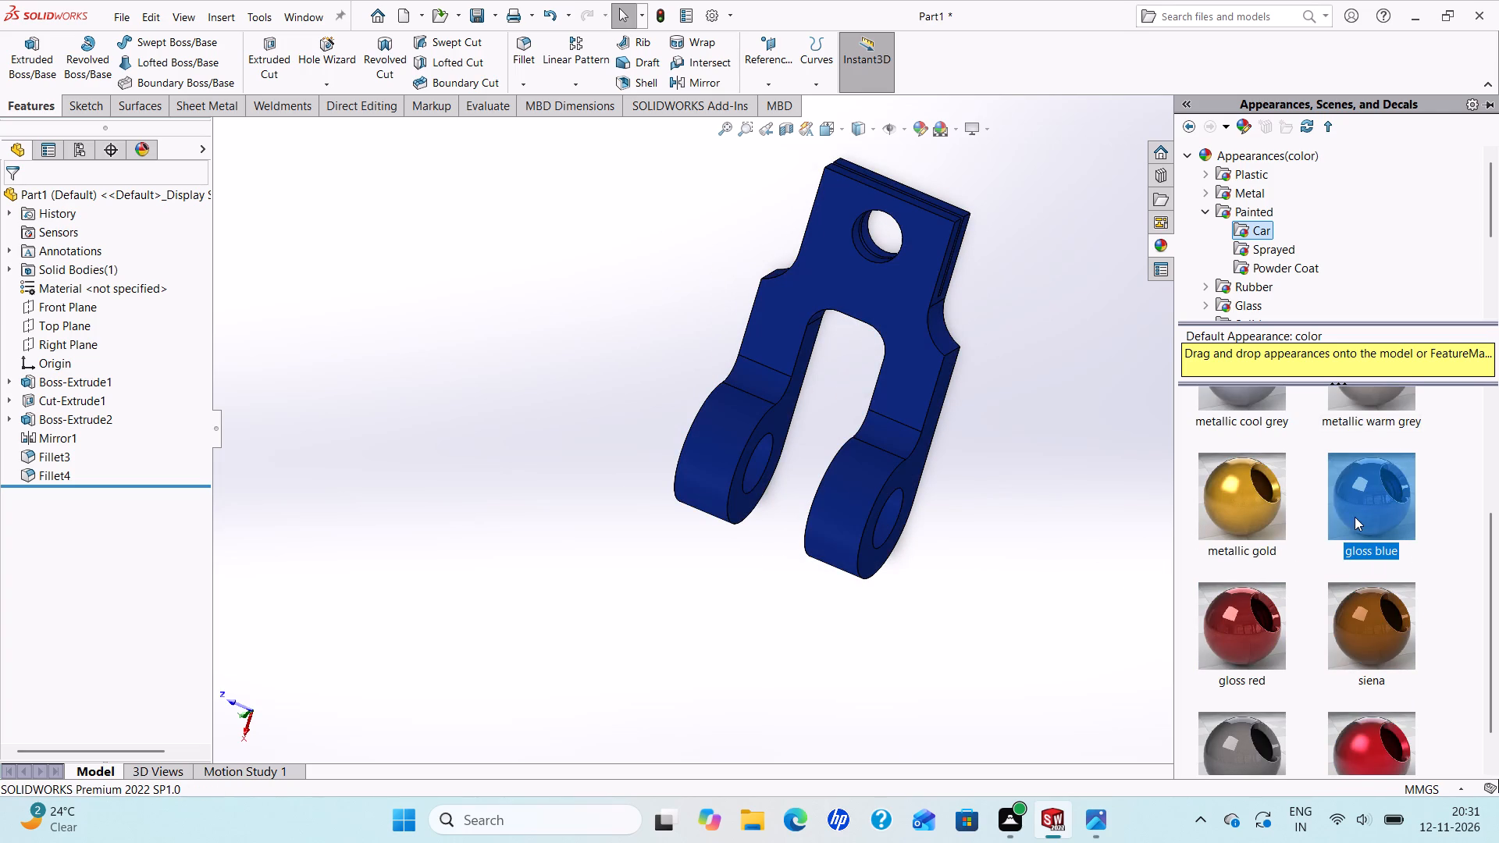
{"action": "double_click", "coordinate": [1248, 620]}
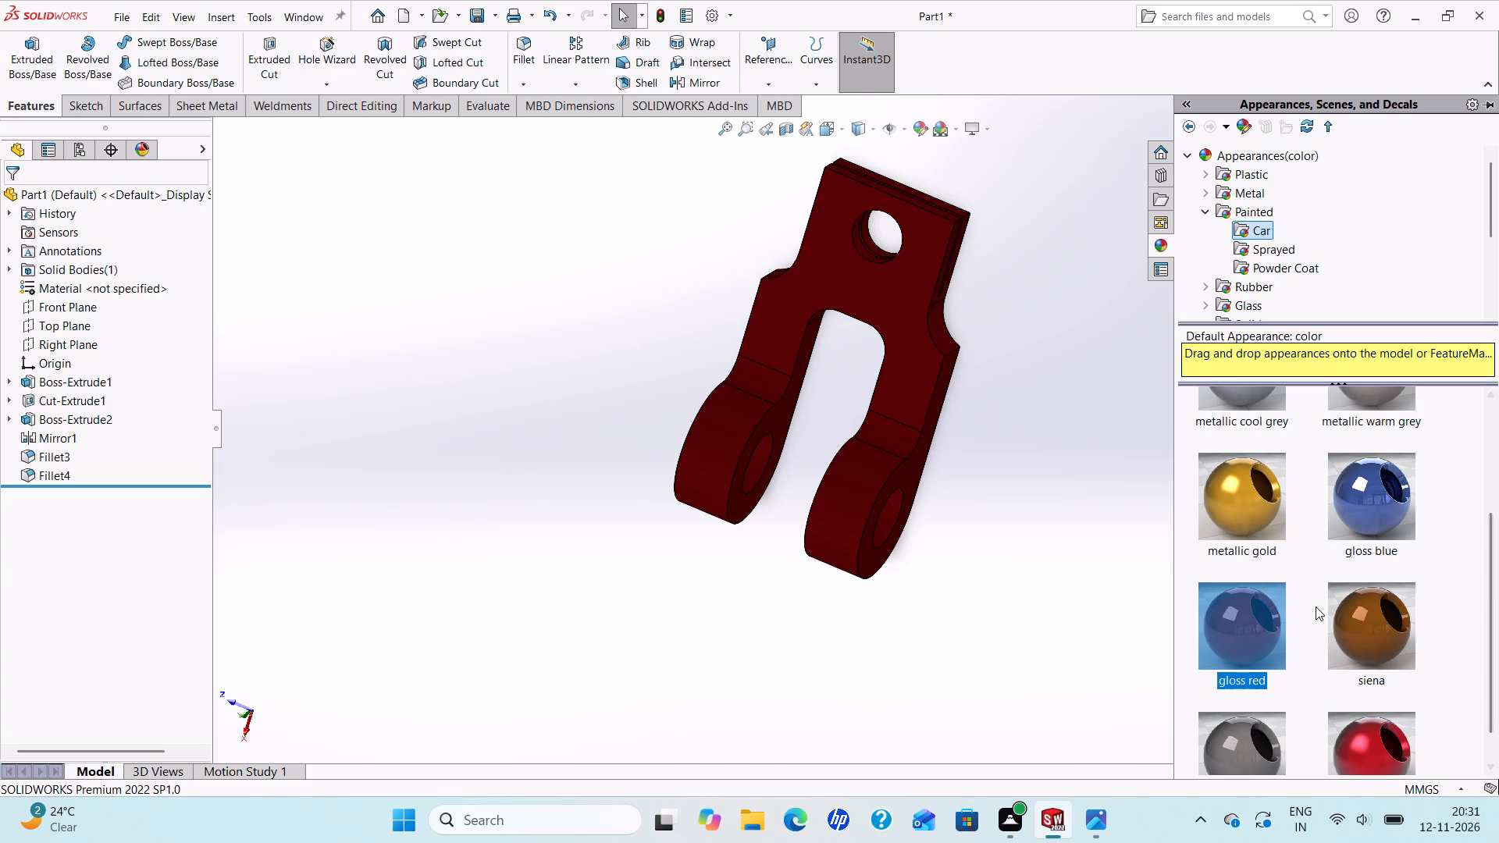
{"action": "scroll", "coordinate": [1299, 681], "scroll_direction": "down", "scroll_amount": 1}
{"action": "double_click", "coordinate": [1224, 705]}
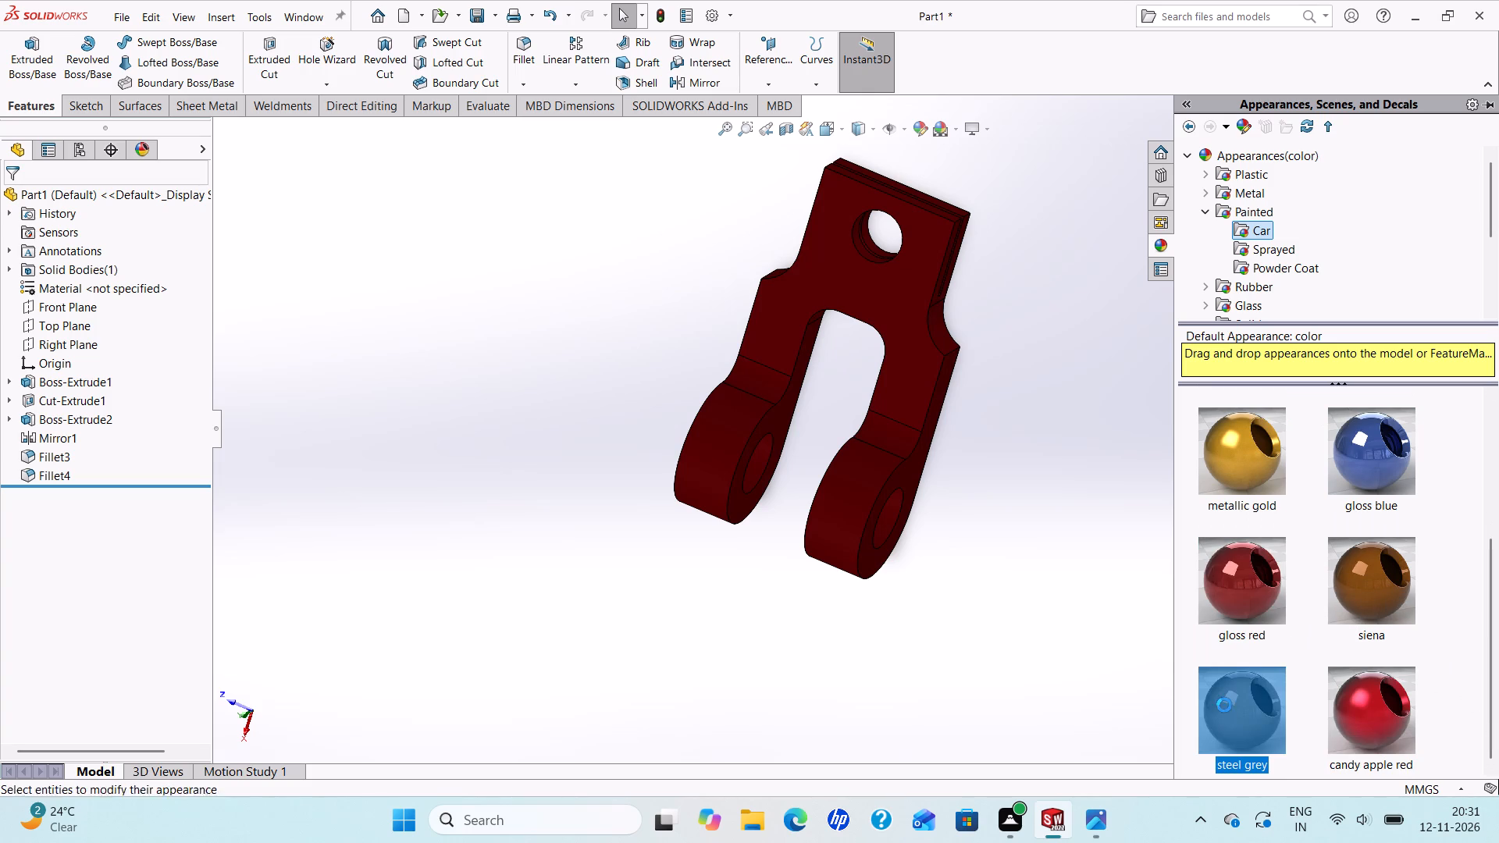
Apply the metallic warm grey car paint appearance to the whole clevis.
{"action": "scroll", "coordinate": [1330, 514], "scroll_direction": "up", "scroll_amount": 1}
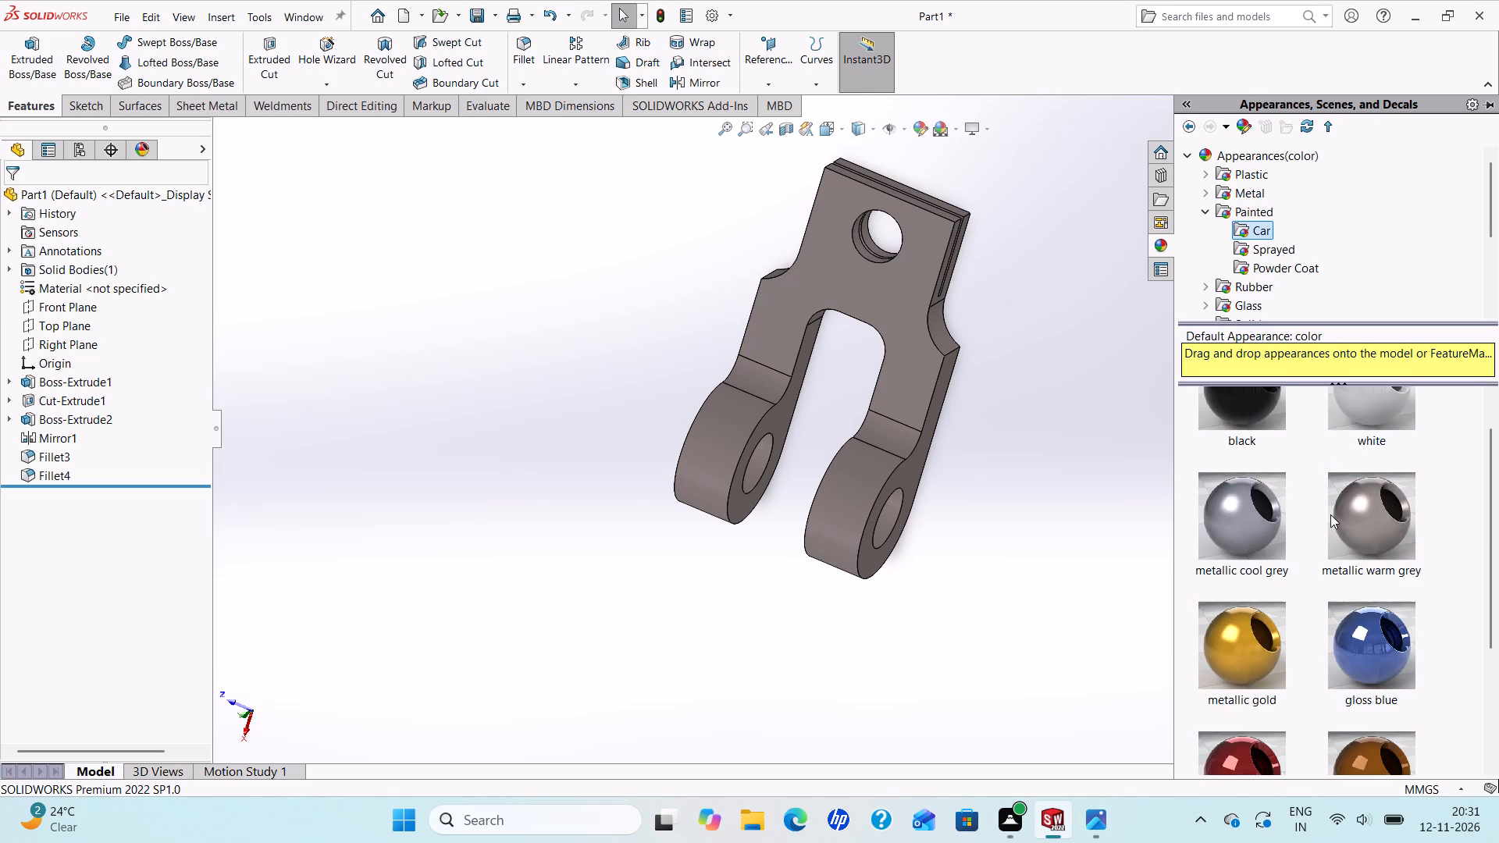
{"action": "double_click", "coordinate": [1379, 534]}
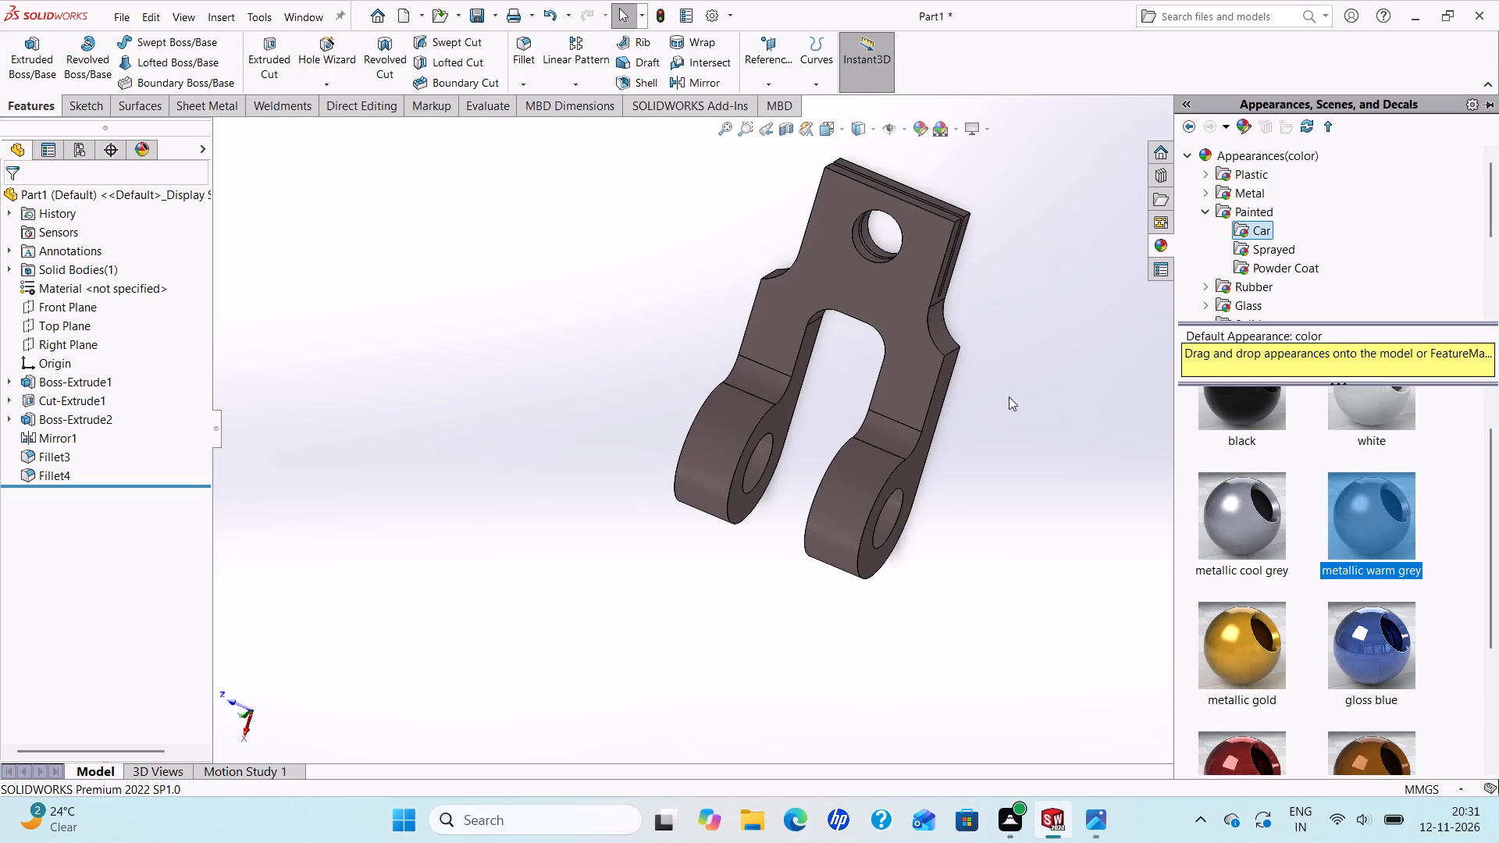
{"action": "scroll", "coordinate": [996, 368], "scroll_direction": "up", "scroll_amount": 2}
{"action": "scroll", "coordinate": [943, 315], "scroll_direction": "down", "scroll_amount": 2}
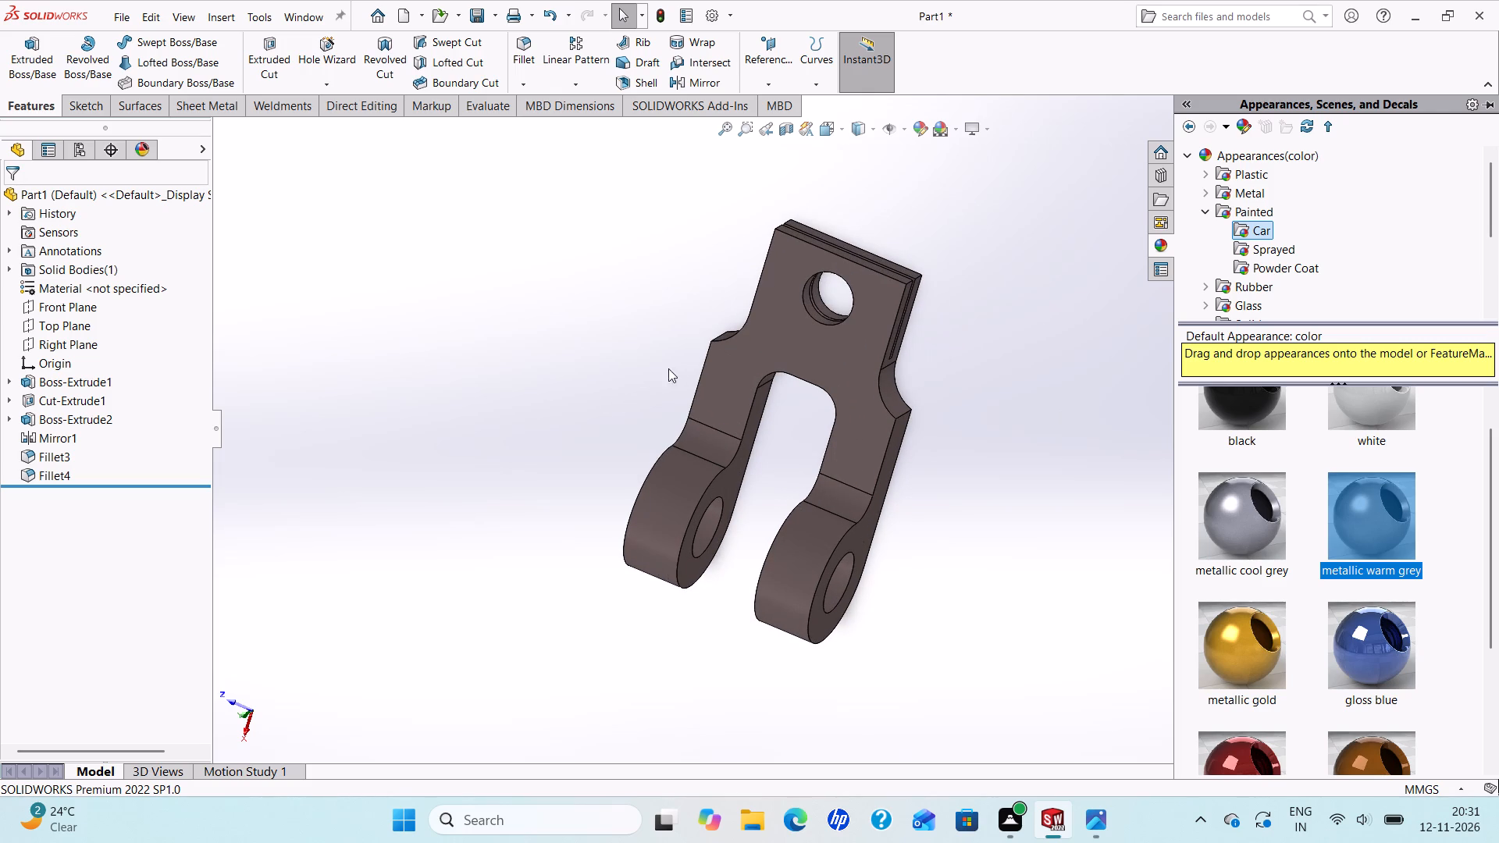
Start saving the clevis part as a new file.
{"action": "key", "text": "ctrl+s"}
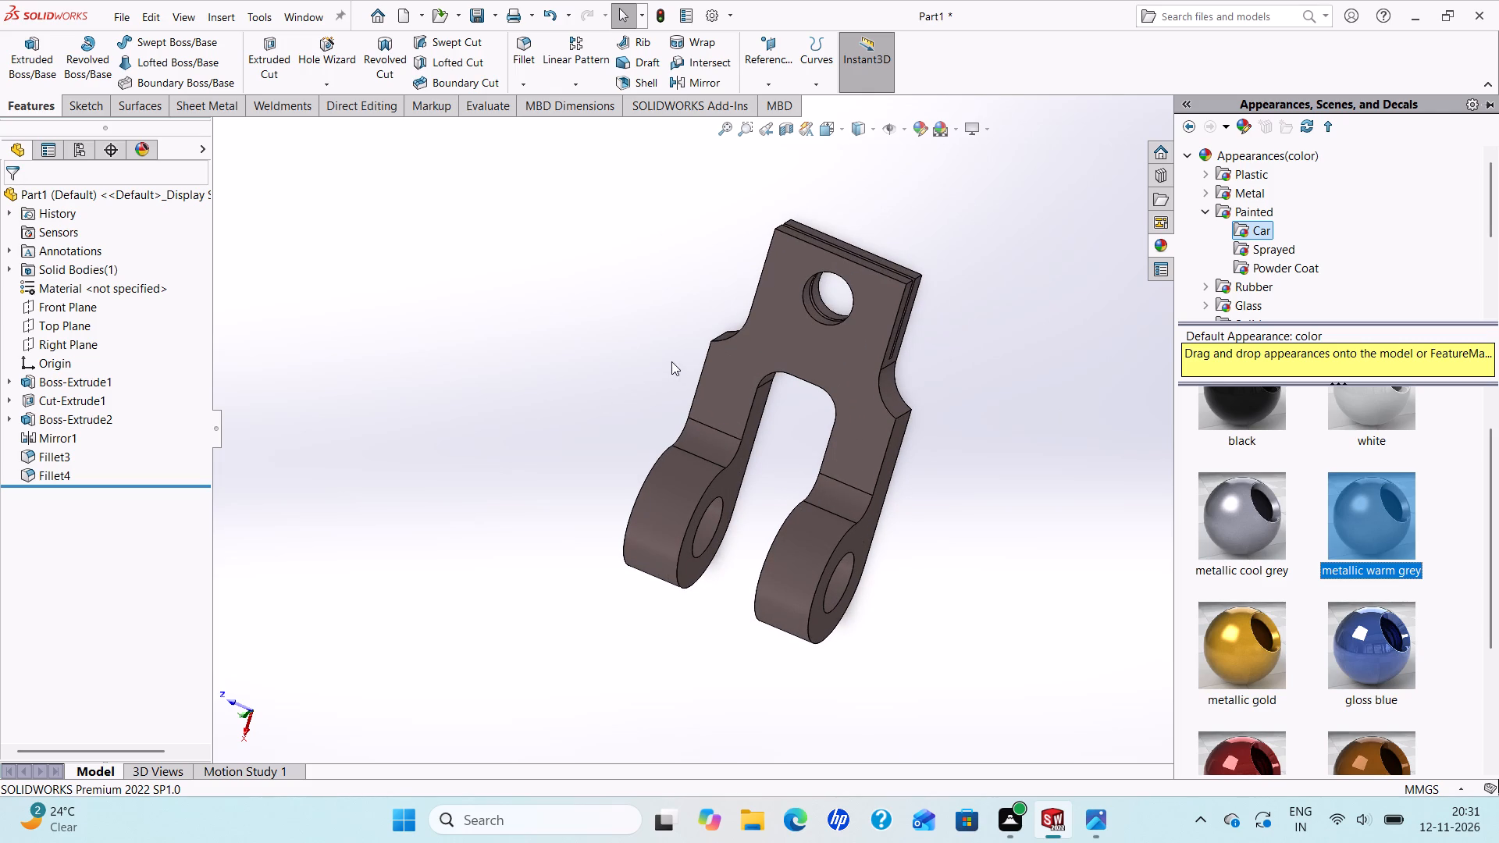
{"action": "left_click", "coordinate": [675, 360]}
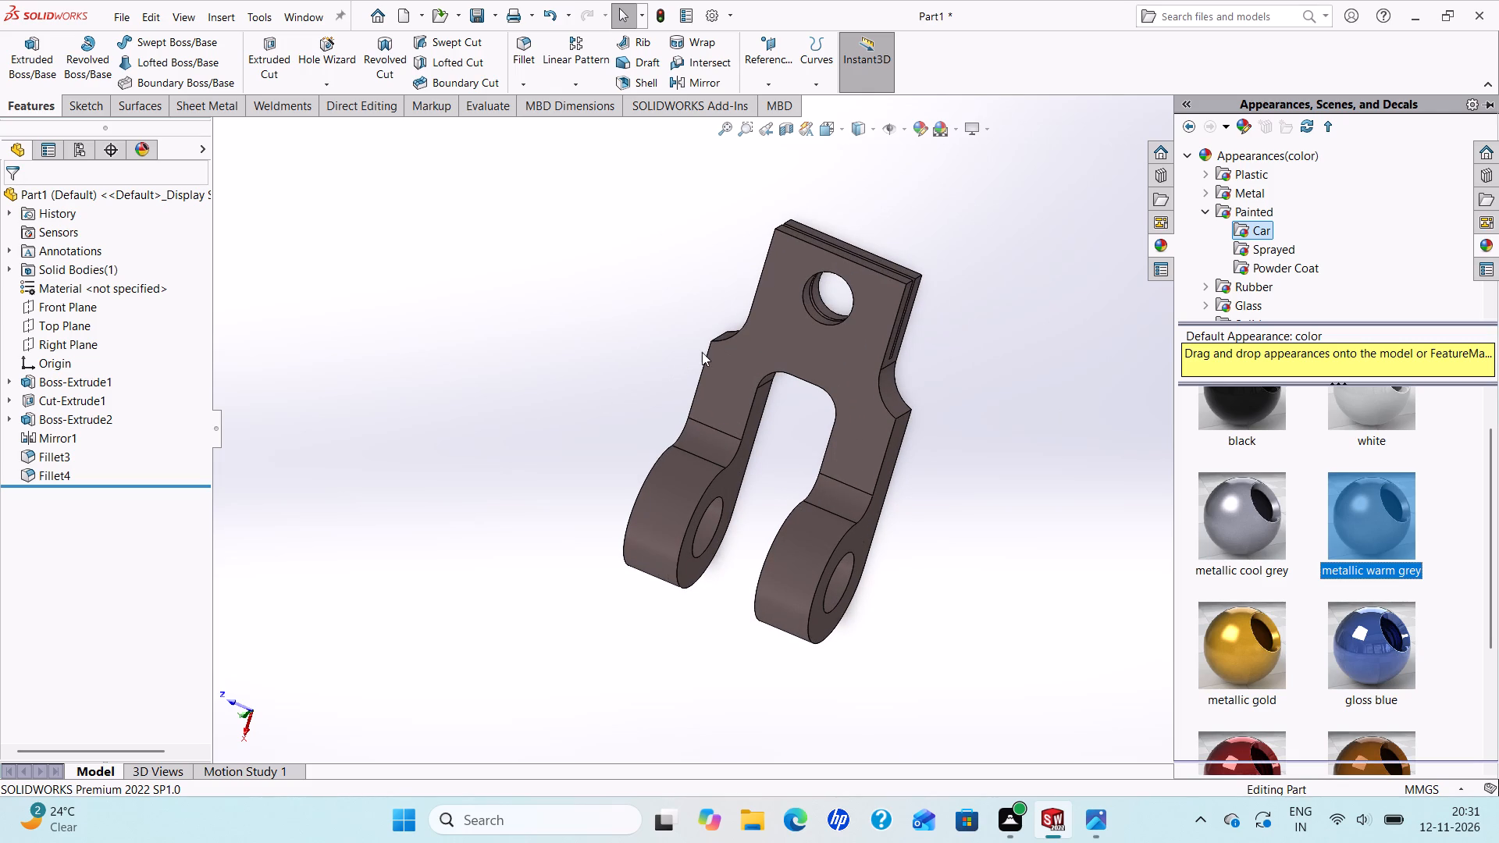
{"action": "key", "text": "ctrl+s"}
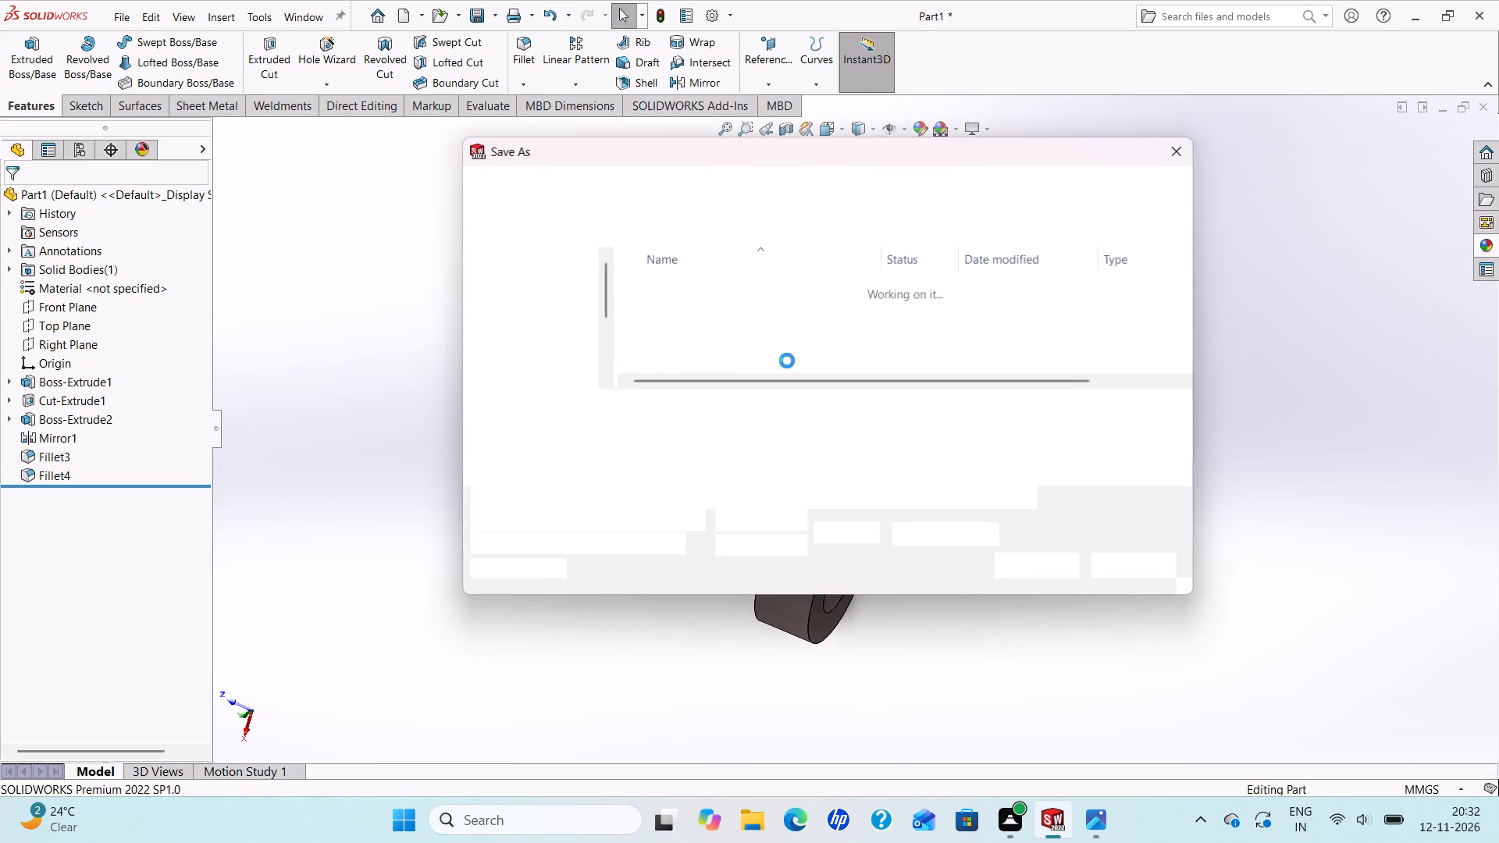
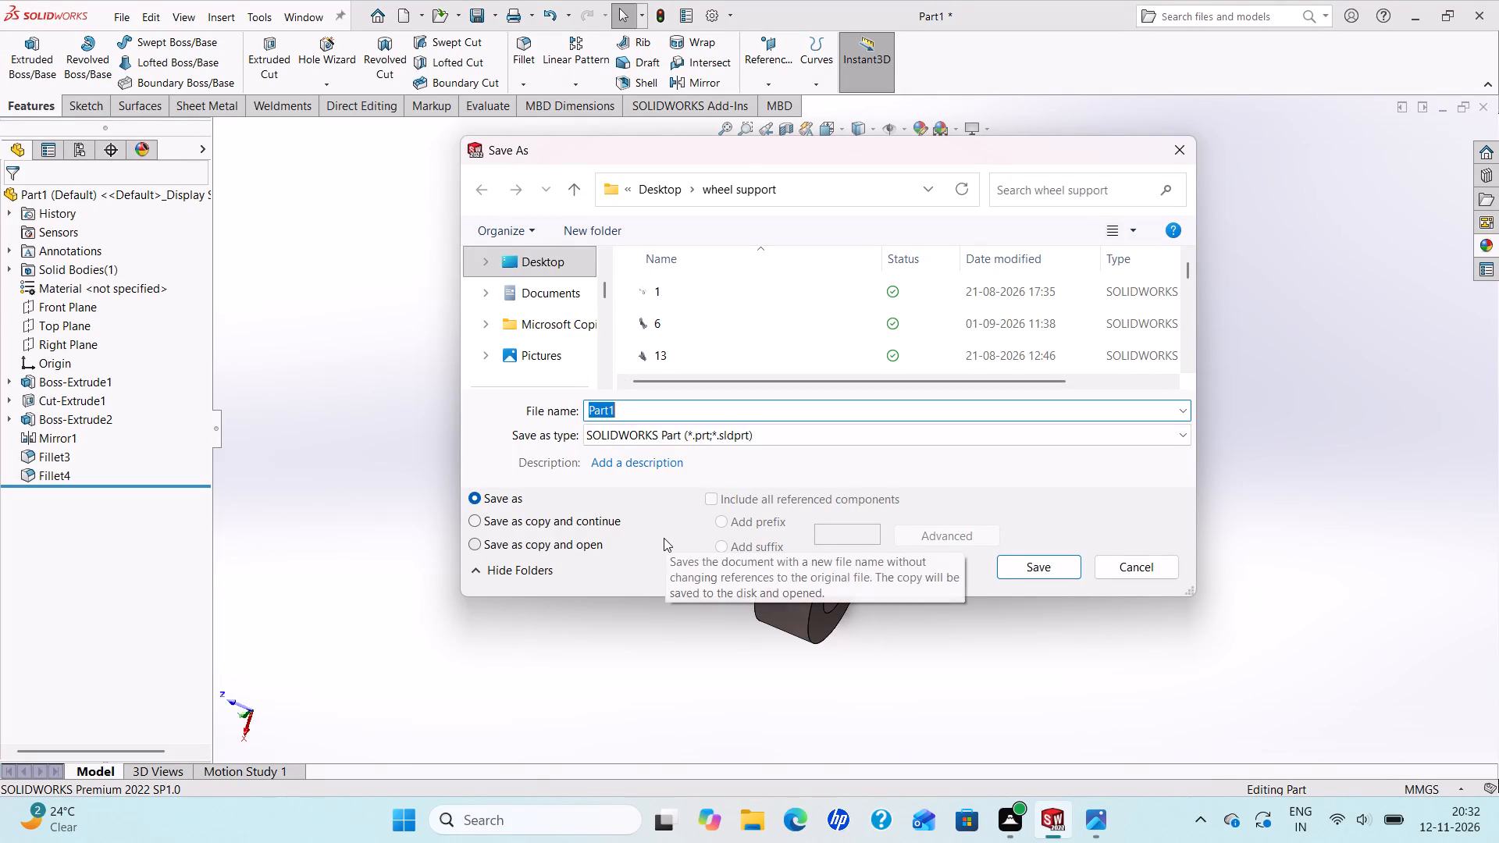
Save the part as a SOLIDWORKS part named "forked clevis" in the wheel support folder.
{"action": "key", "text": "f"}
{"action": "key", "text": "o"}
{"action": "key", "text": "r"}
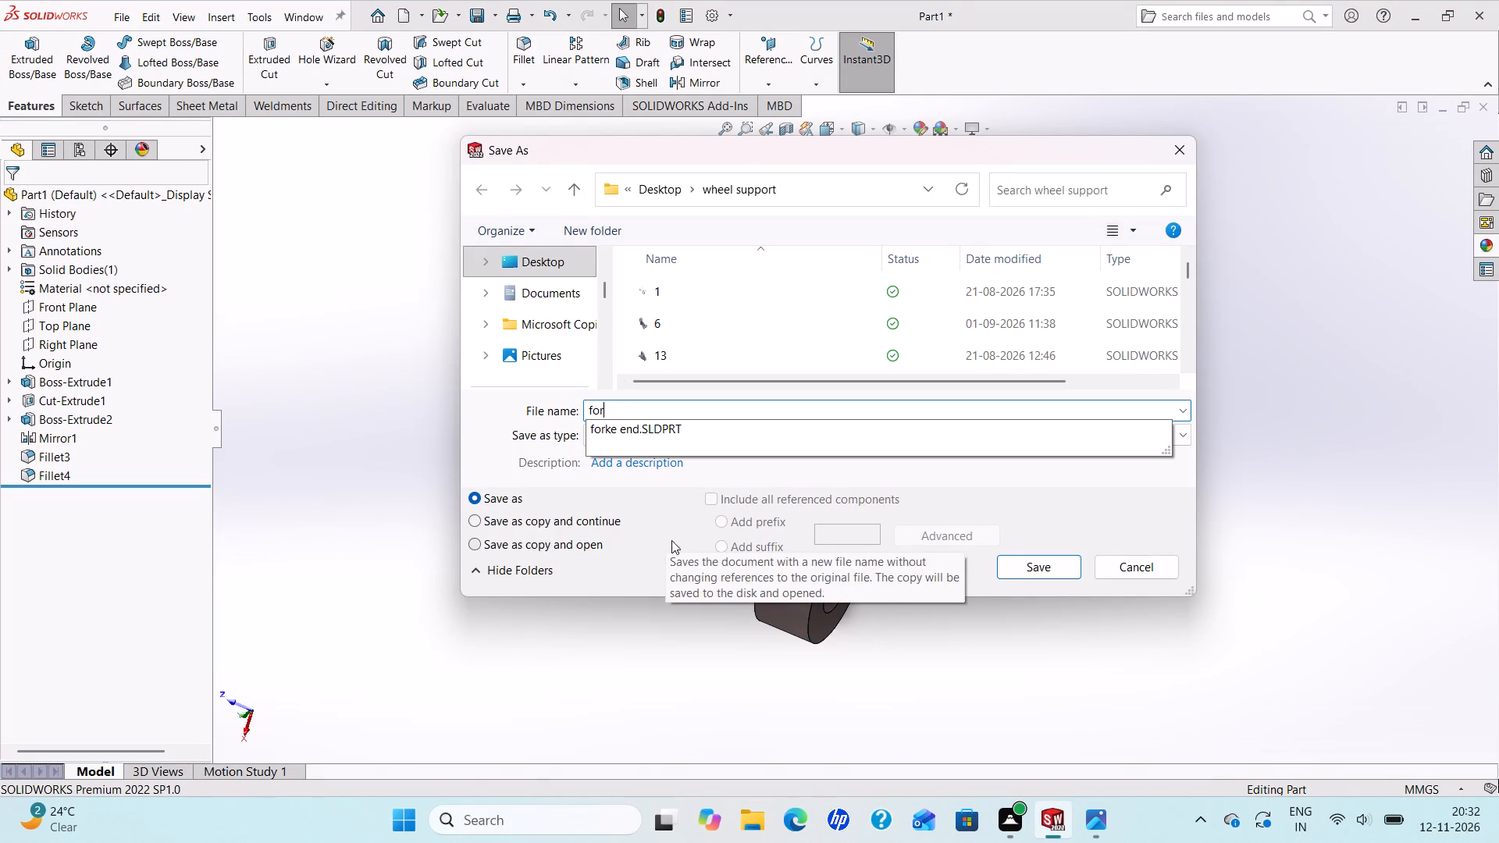
{"action": "key", "text": "k"}
{"action": "type", "text": "et"}
{"action": "key", "text": "BackSpace"}
{"action": "key", "text": "d"}
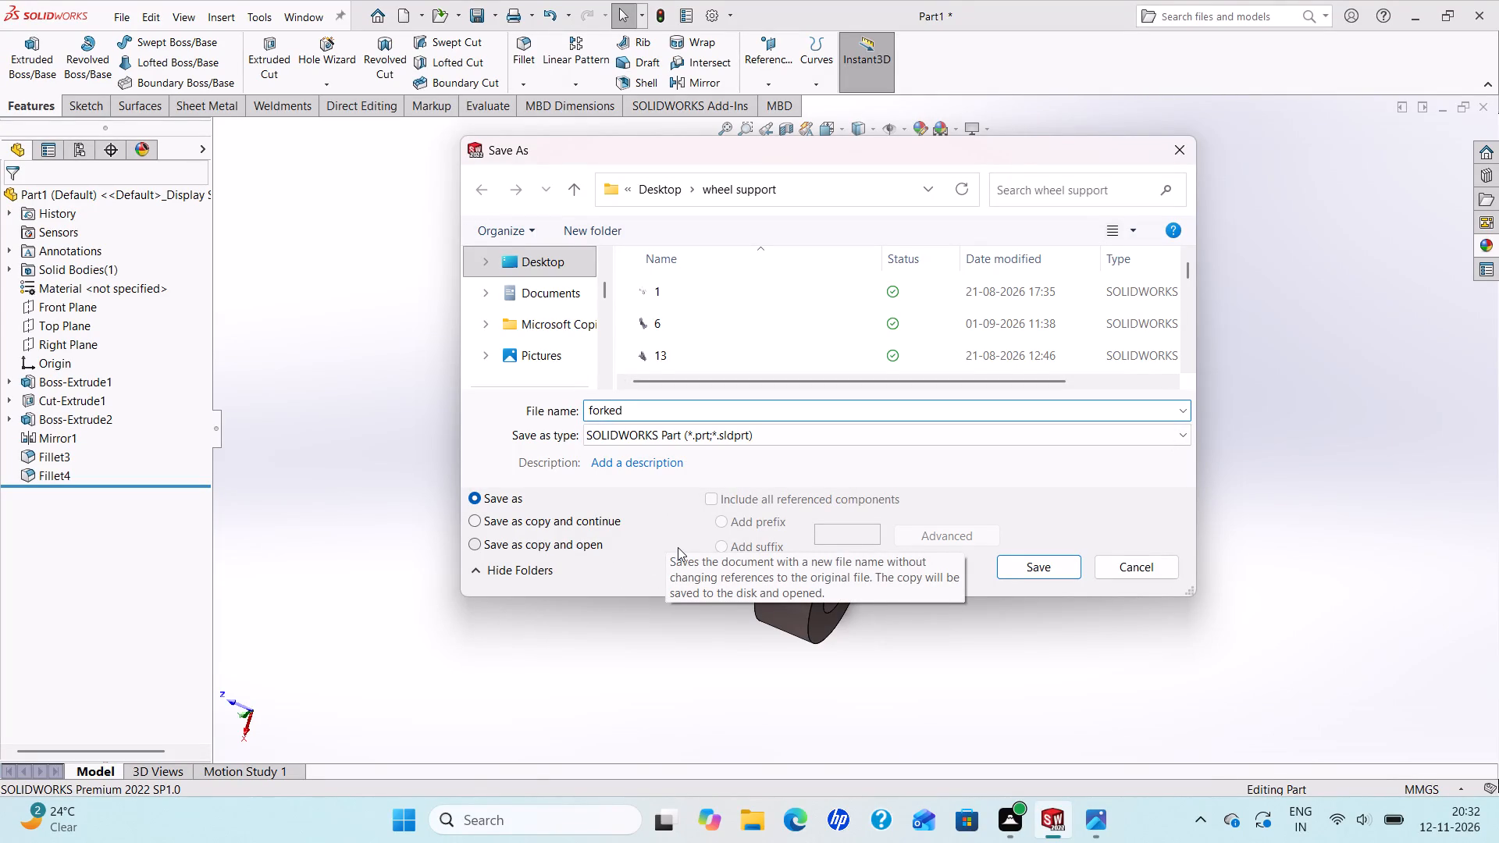
{"action": "key", "text": "space"}
{"action": "key", "text": "c"}
{"action": "type", "text": "le"}
{"action": "type", "text": "vi"}
{"action": "key", "text": "s"}
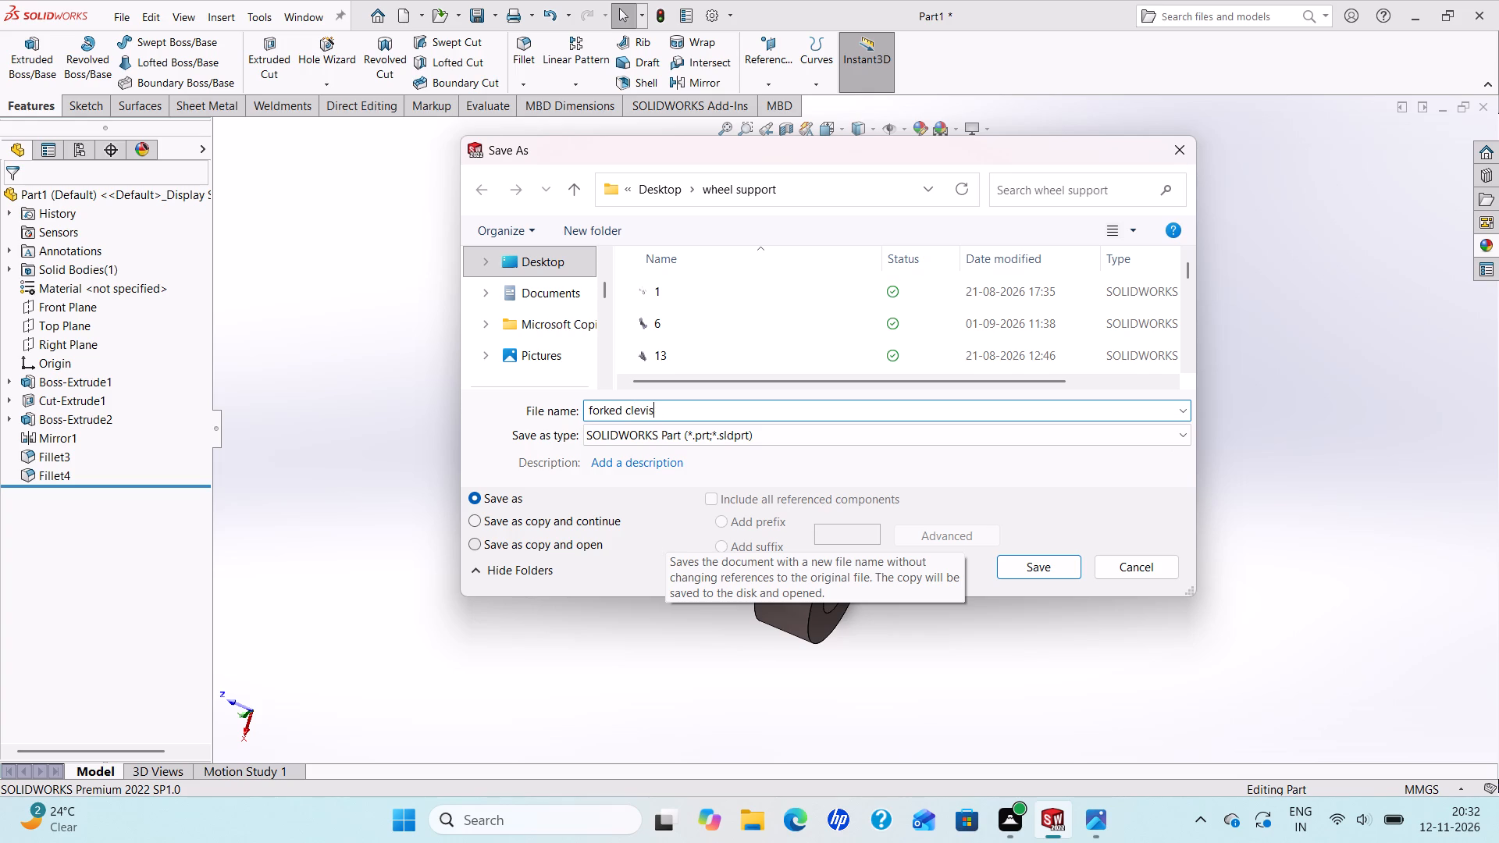
{"action": "left_click", "coordinate": [1019, 567]}
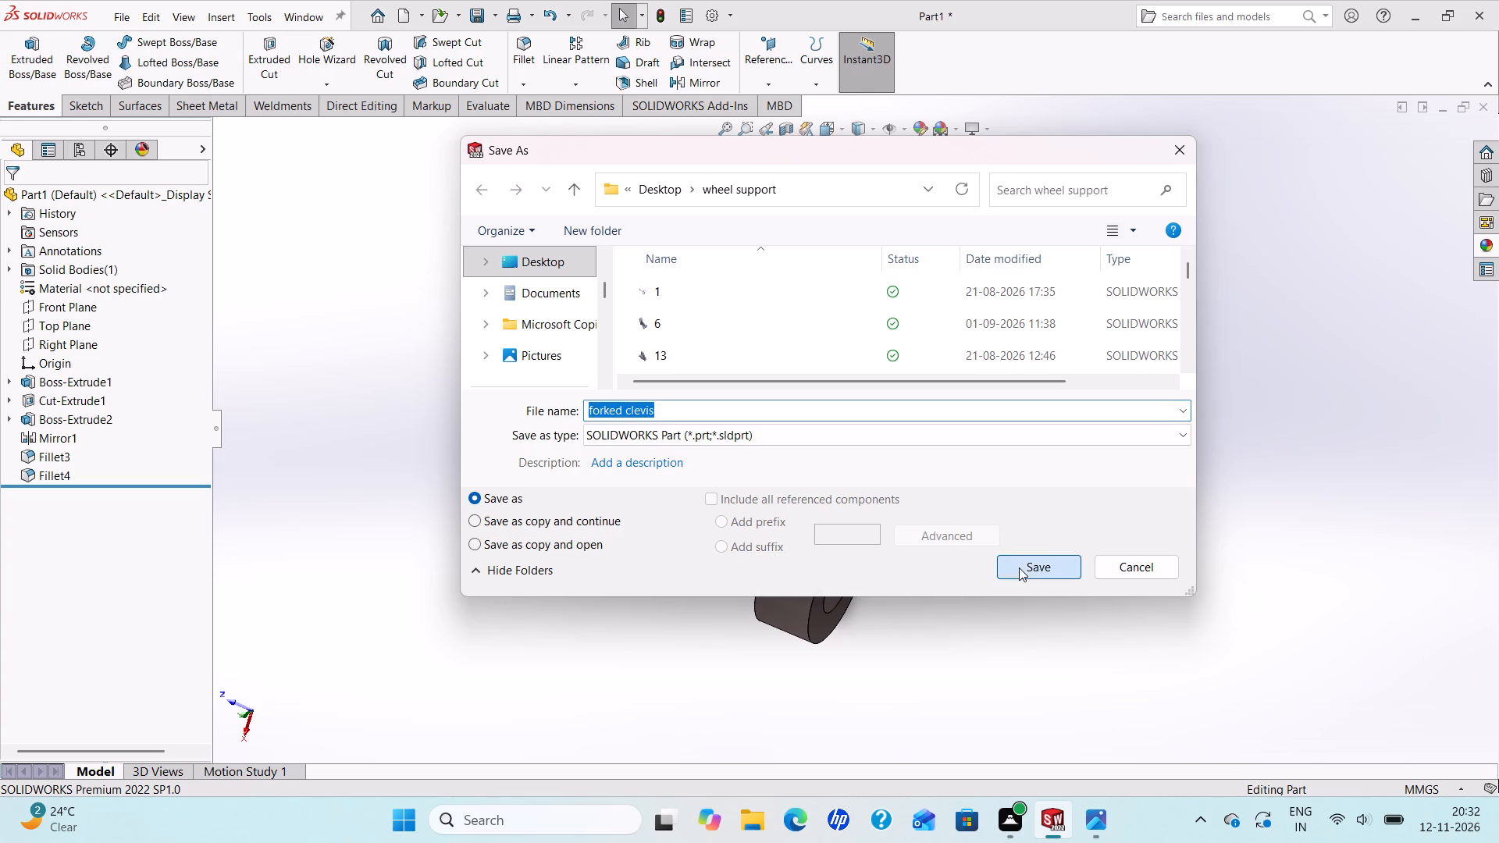
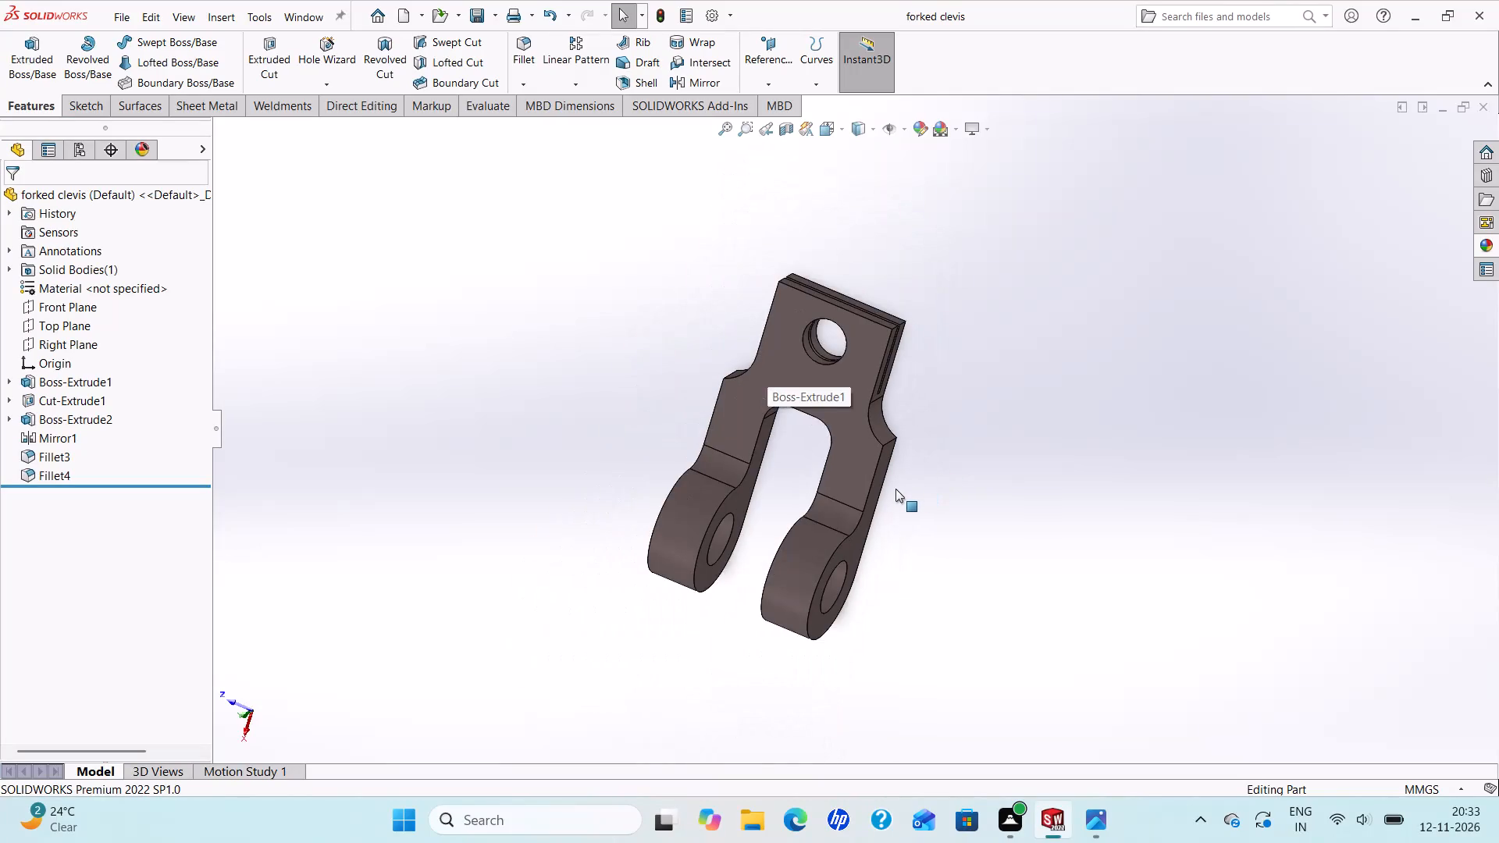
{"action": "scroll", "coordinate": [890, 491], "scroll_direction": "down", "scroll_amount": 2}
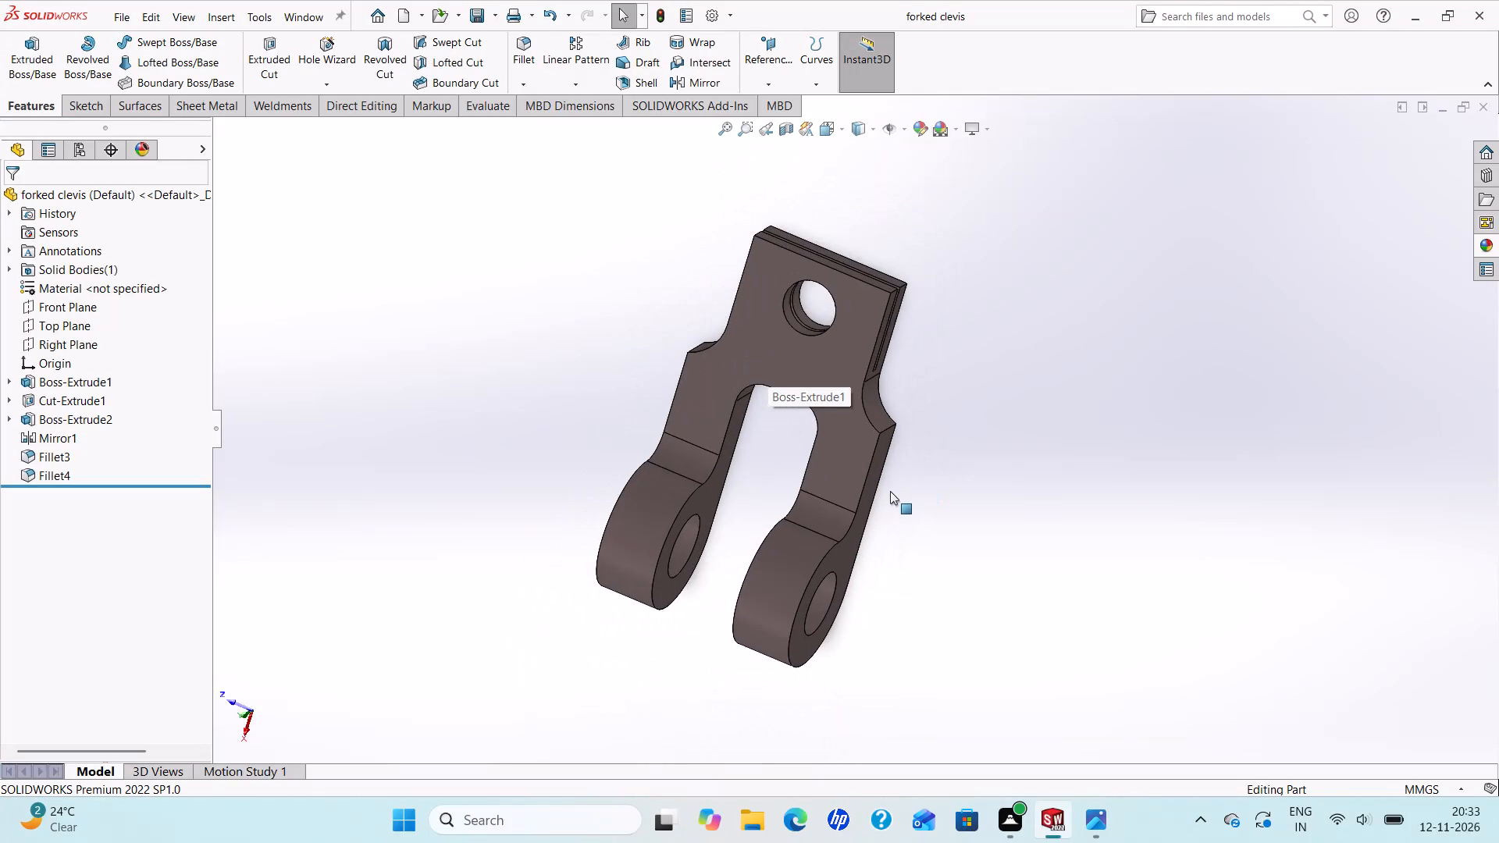
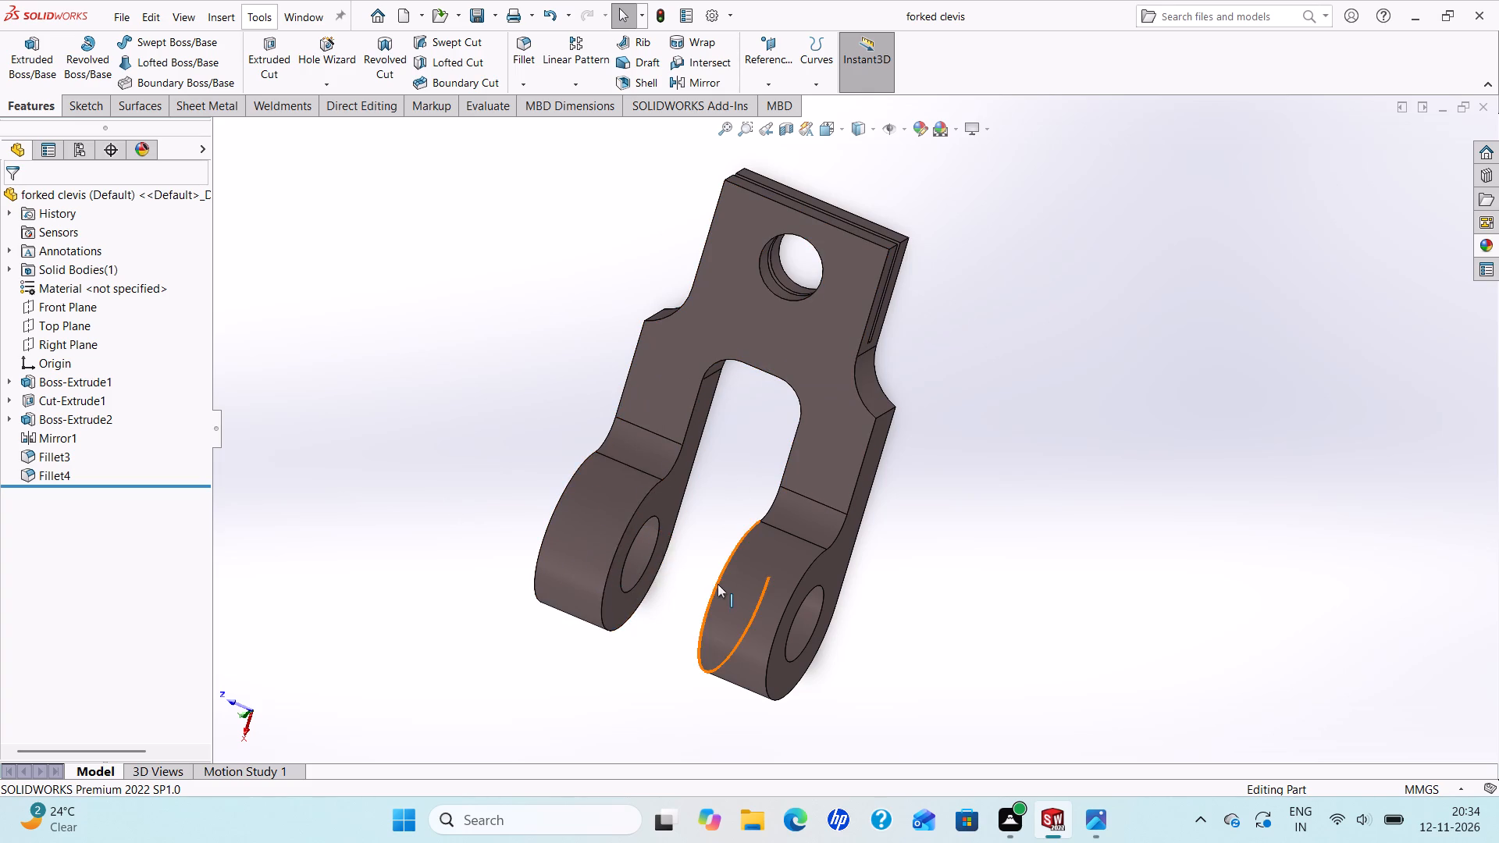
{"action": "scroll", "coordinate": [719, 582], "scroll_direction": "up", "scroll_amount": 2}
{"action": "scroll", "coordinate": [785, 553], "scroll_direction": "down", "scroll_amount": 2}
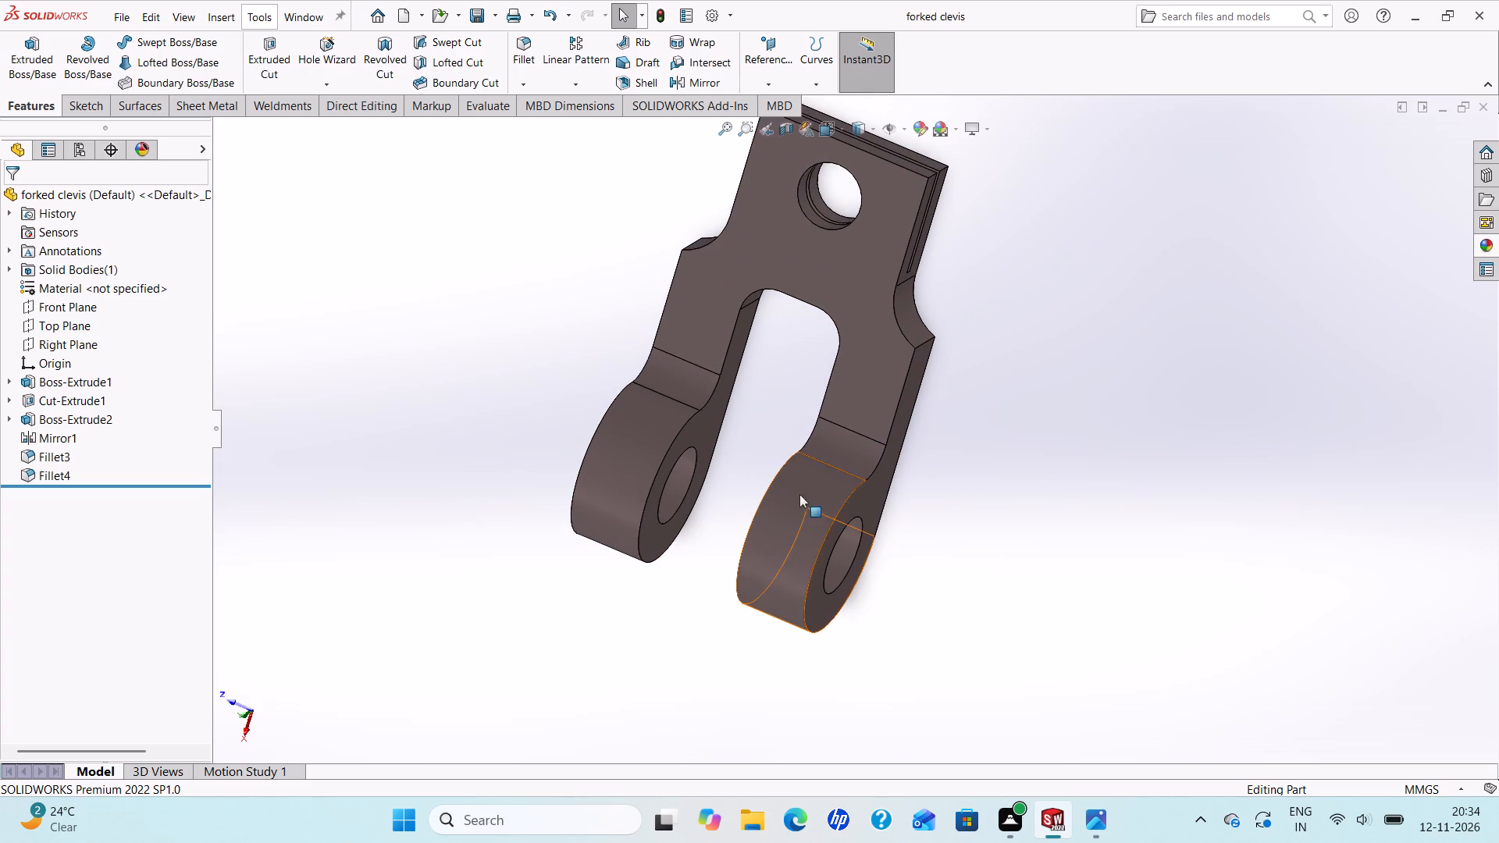